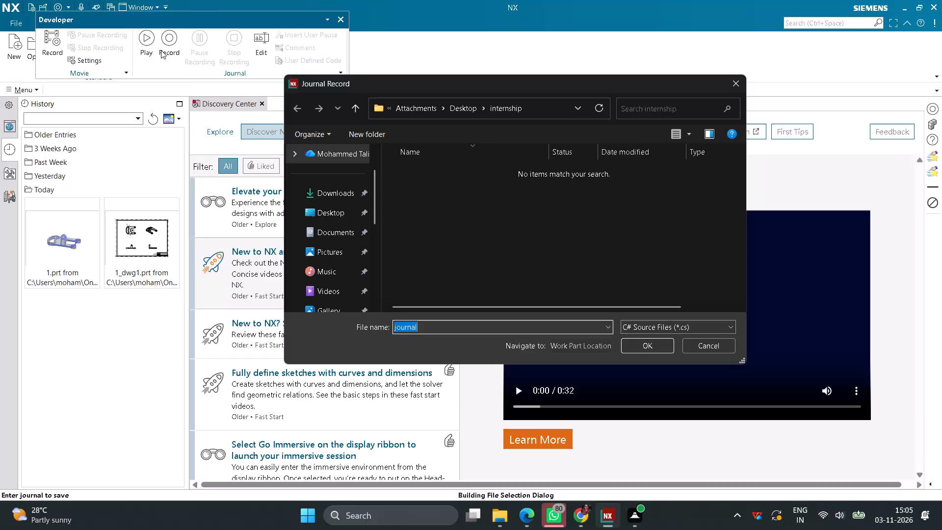
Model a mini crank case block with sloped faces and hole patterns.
Start recording a journal named journal in the Desktop's internship folder.
left_click(346, 199)
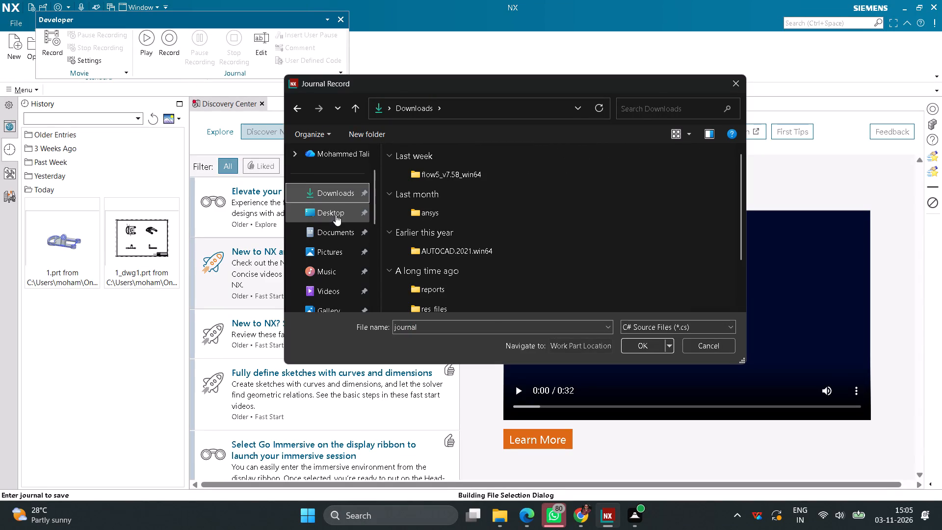
left_click(335, 218)
double_click(630, 184)
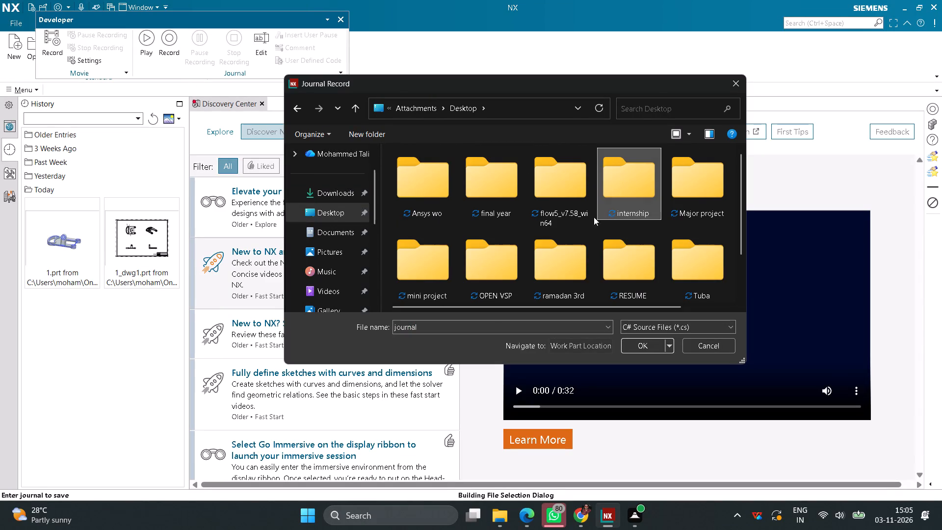
left_click(637, 343)
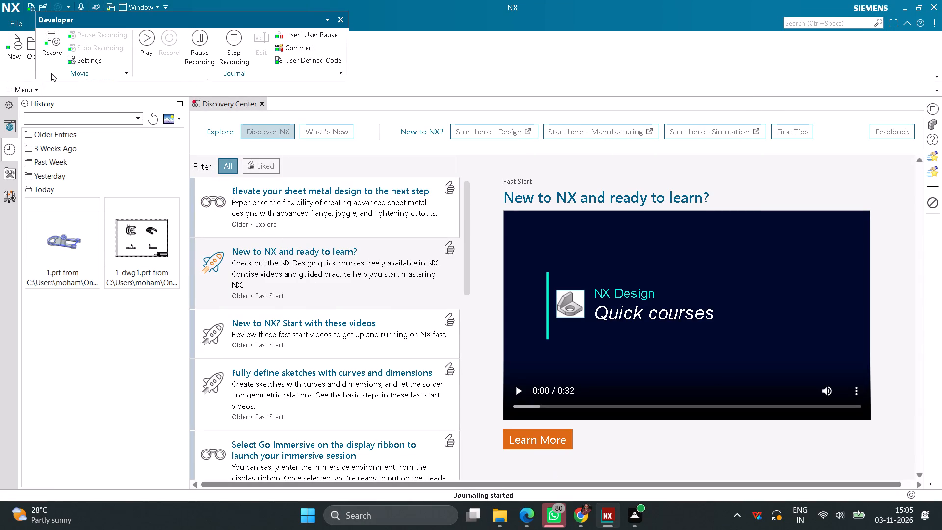
Create a new part from the millimetre Model template and name it 1.
left_click(18, 53)
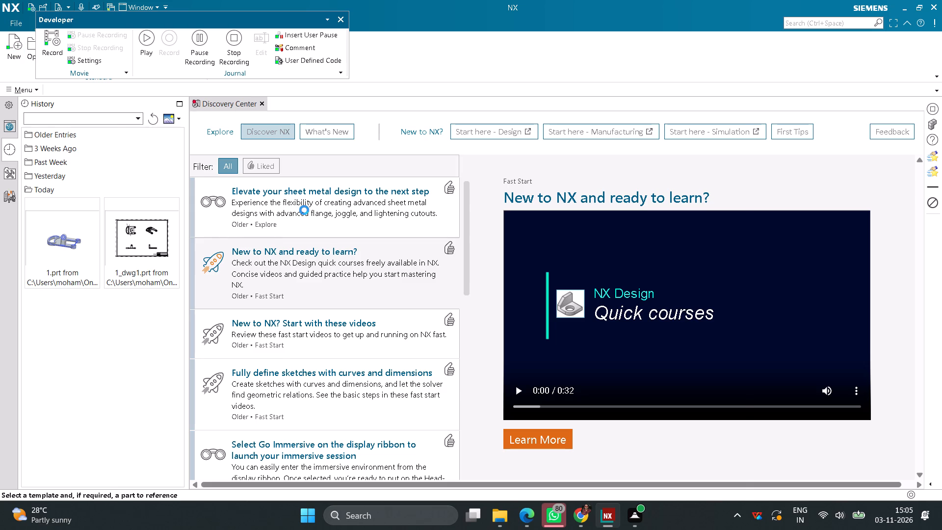
left_click(231, 140)
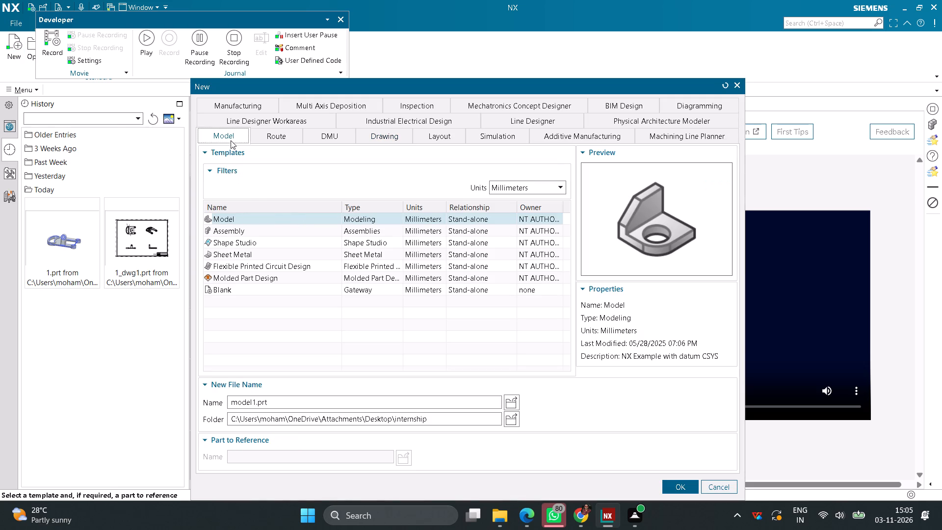
left_click_drag(291, 404, 147, 393)
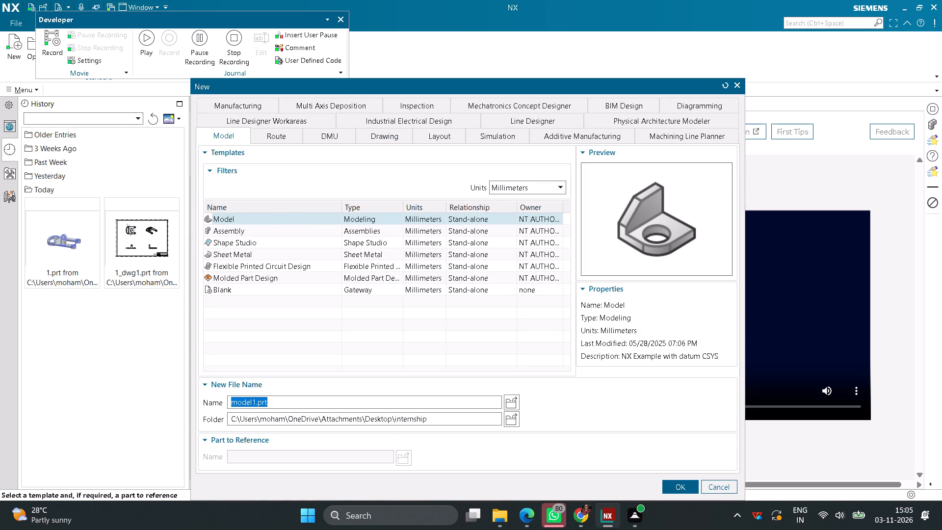
left_click_drag(147, 393, 114, 393)
key("1")
left_click(669, 492)
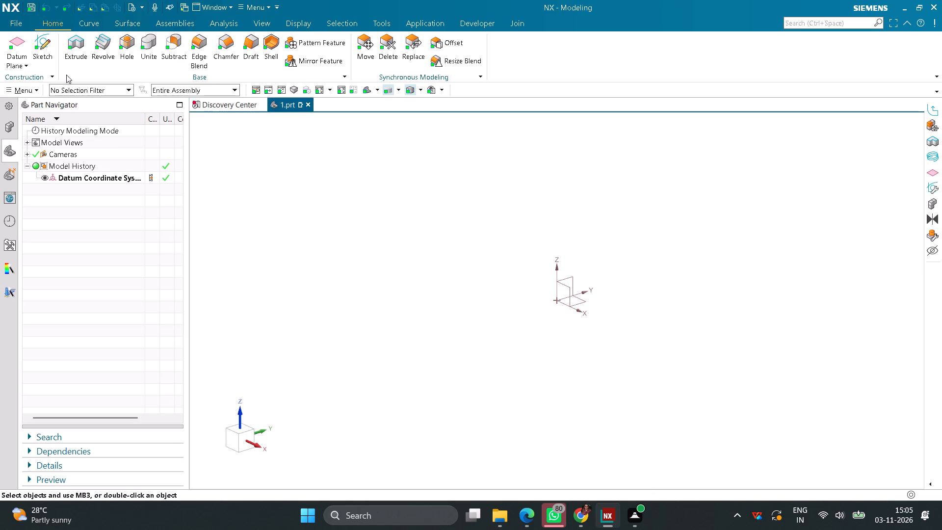
Start a sketch on the Front principal plane.
left_click(48, 47)
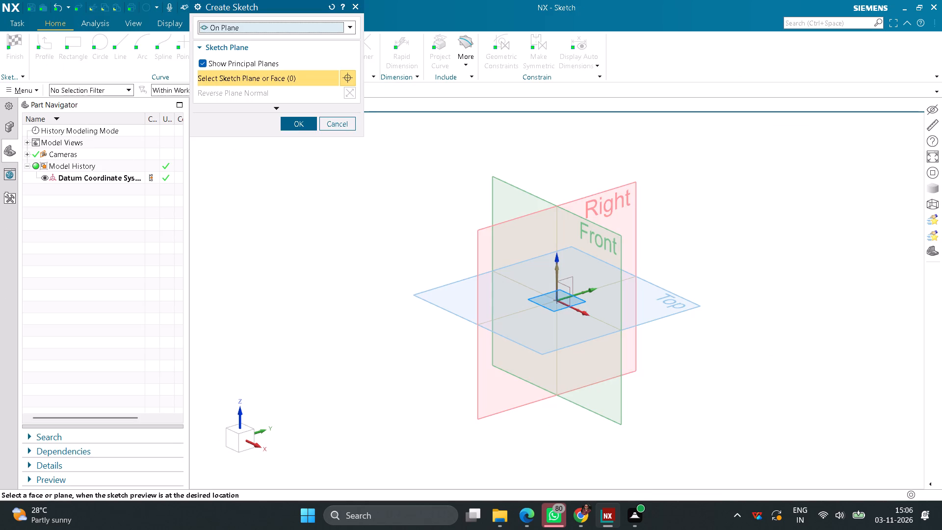
left_click(623, 409)
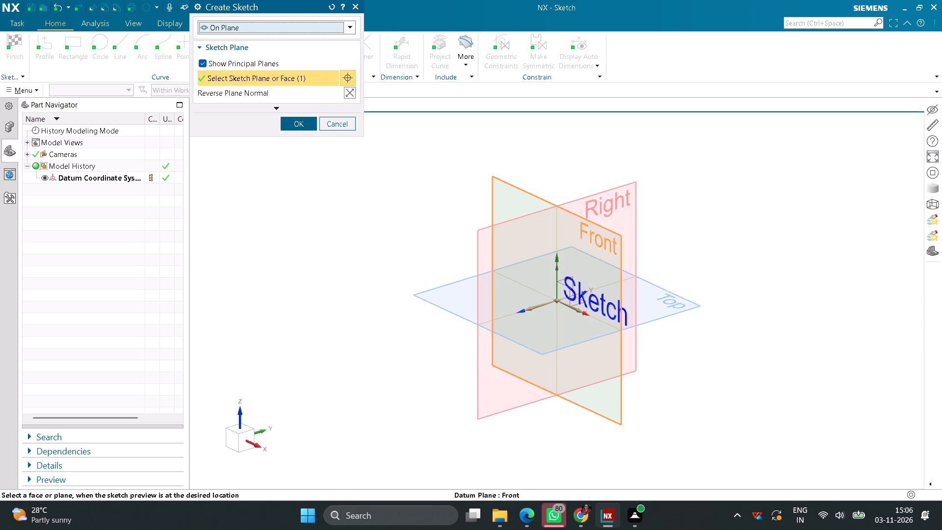
left_click(299, 126)
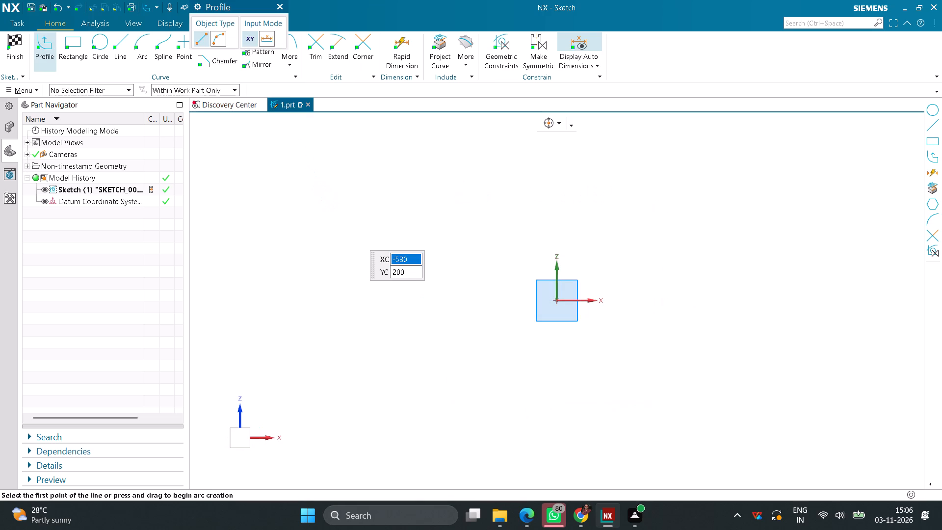
Sketch a horizontal line about 120 mm long, about 80 mm below the X axis.
left_click(124, 52)
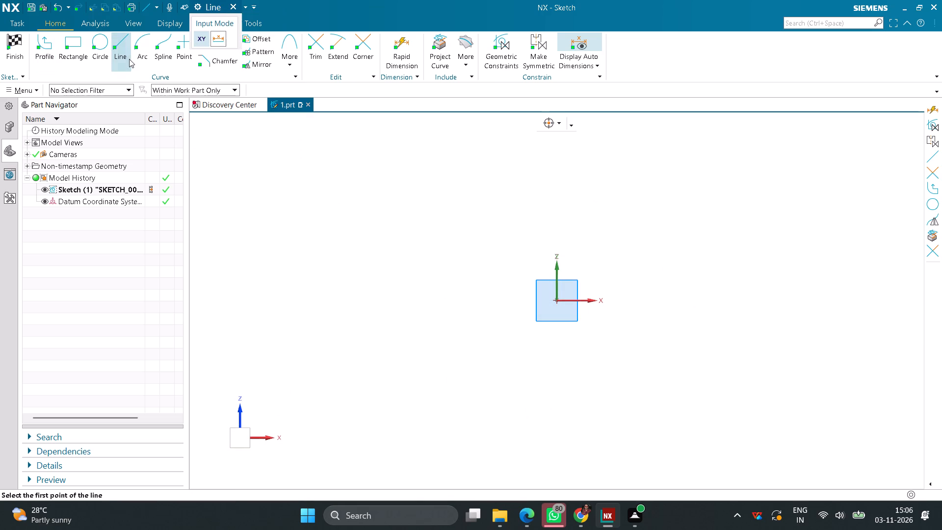
left_click(541, 333)
left_click(592, 334)
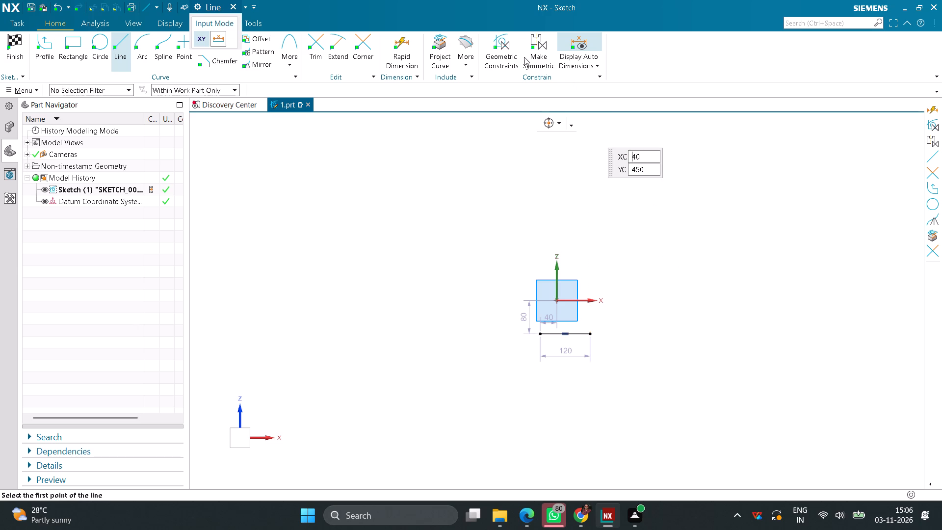
Make the horizontal line's two endpoints symmetric about the vertical Z axis.
left_click(524, 55)
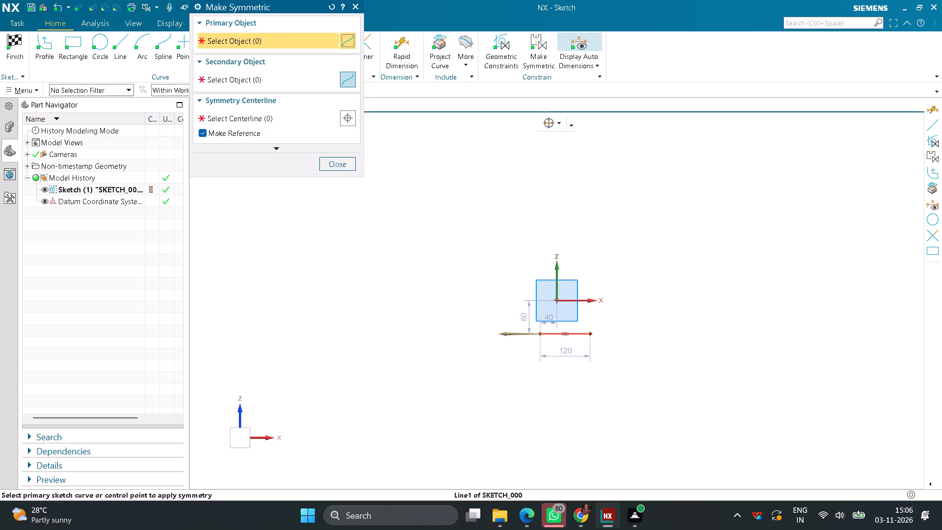
left_click(542, 334)
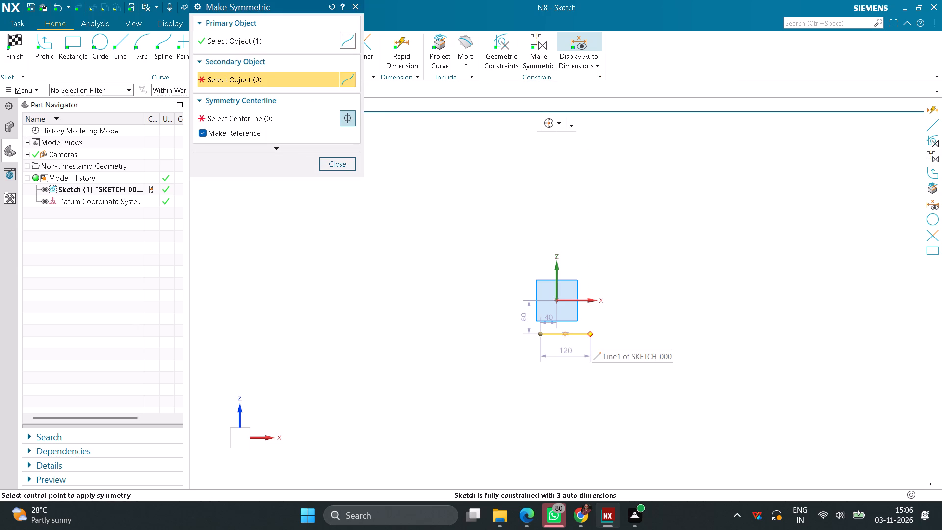
left_click(591, 334)
left_click(559, 271)
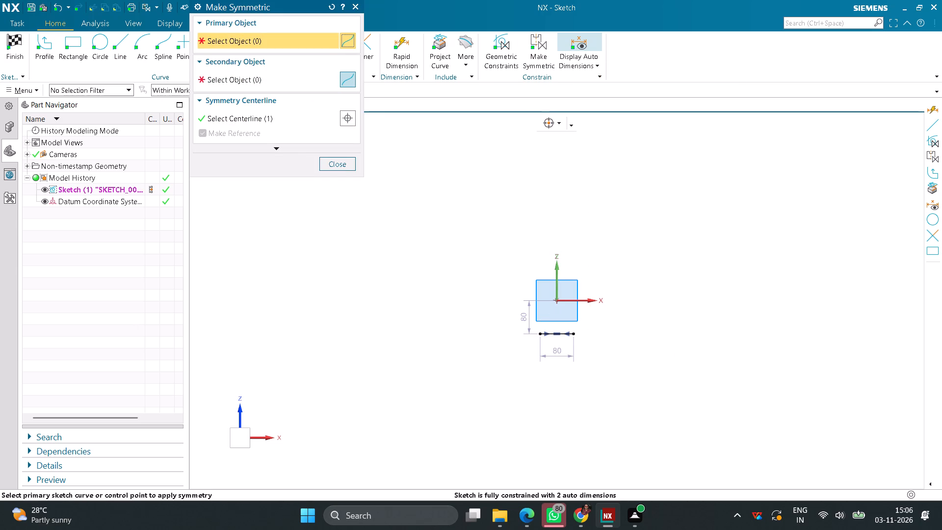
left_click(336, 169)
Set the horizontal line's length to 22 mm and its distance from the X axis to 3 mm.
double_click(554, 355)
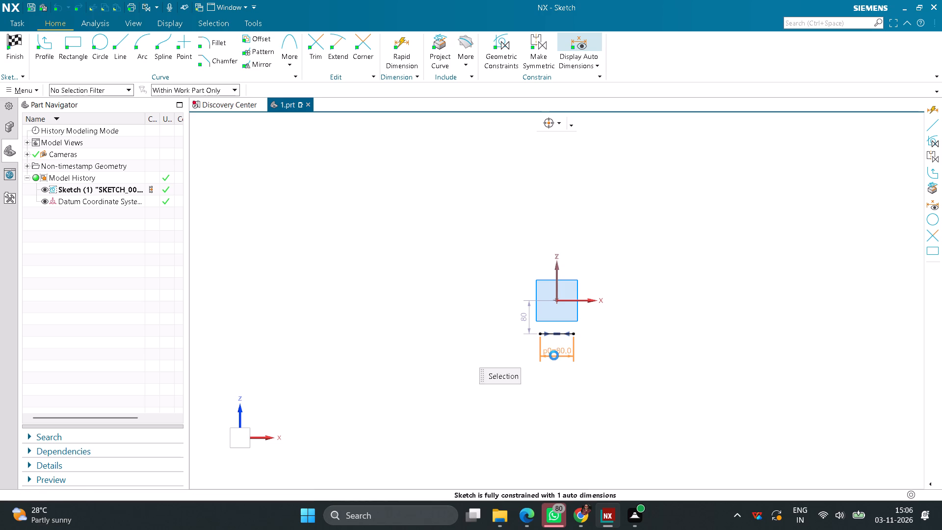
type("22")
key("Return")
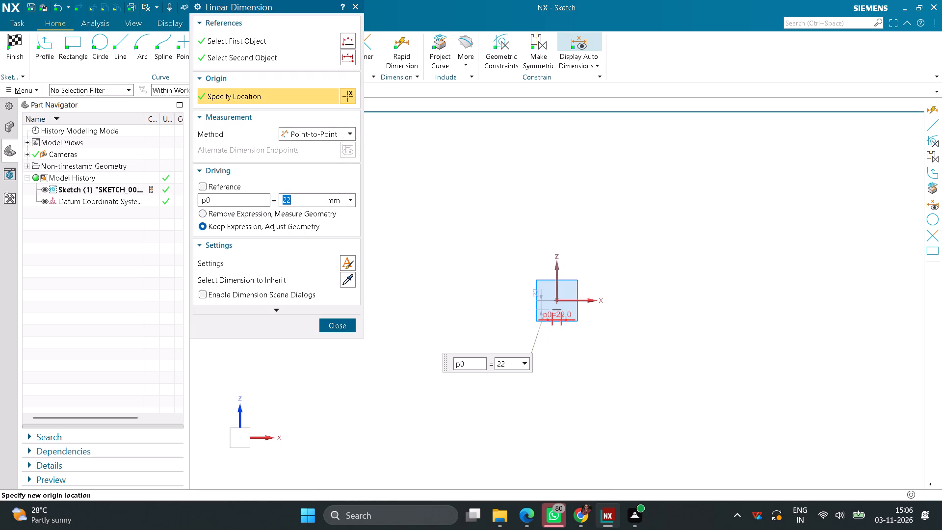
scroll(579, 319, "up", 8)
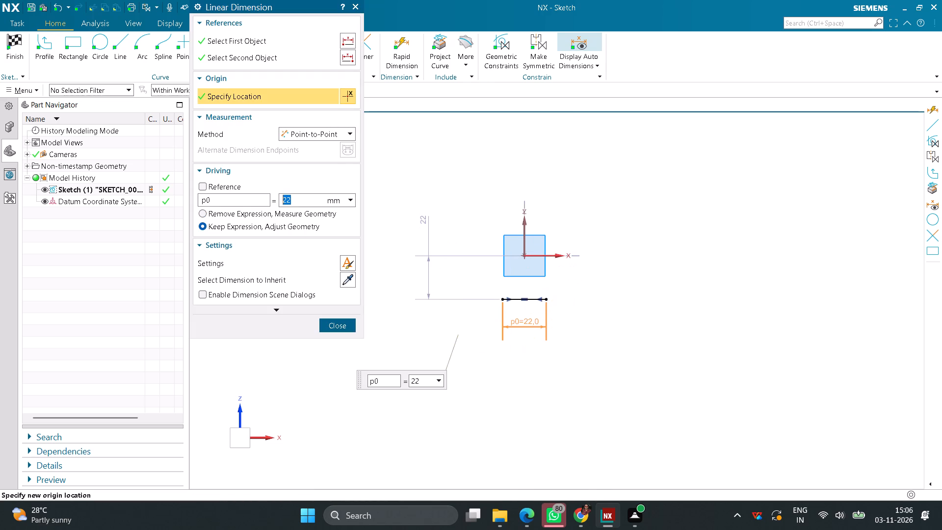
double_click(425, 225)
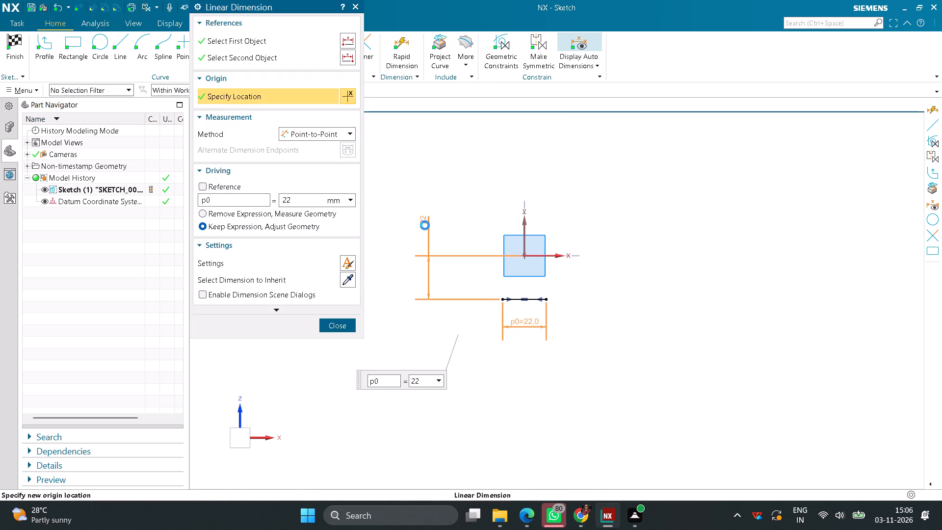
key("3")
key("Return")
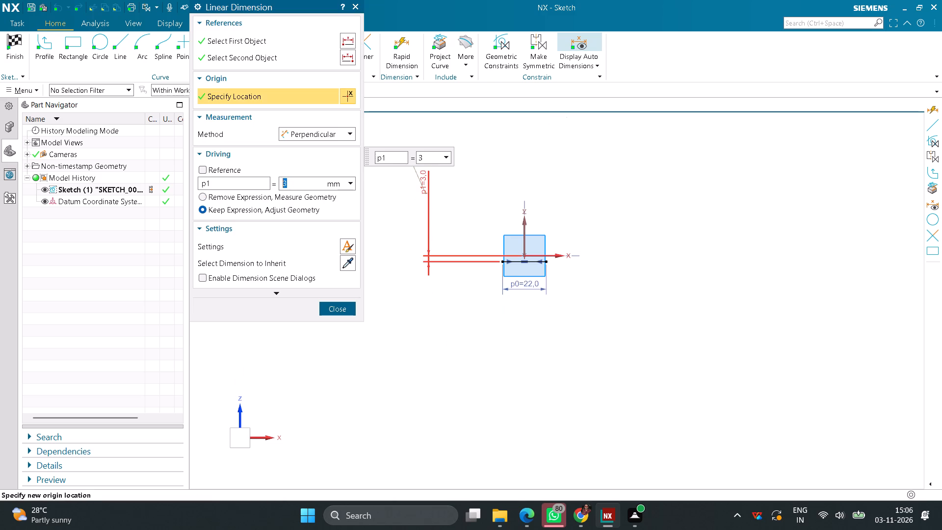
Draw a 3 mm vertical line upward from each end of the 22 mm base line.
scroll(484, 238, "up", 6)
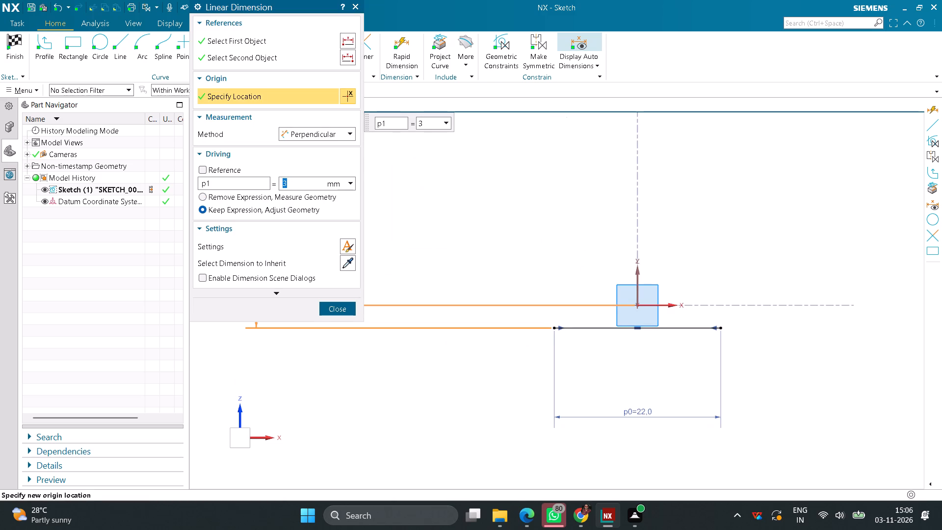
left_click(124, 55)
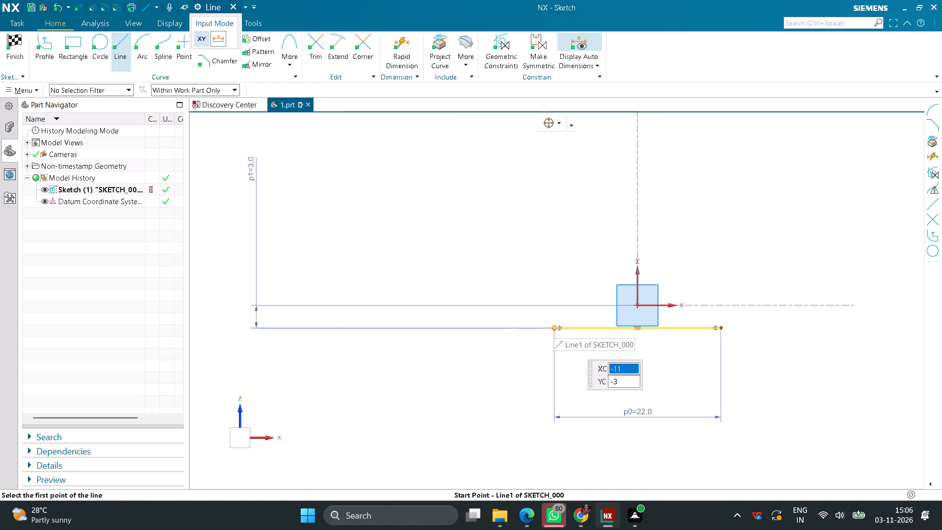
left_click(553, 325)
key("3")
key("Return")
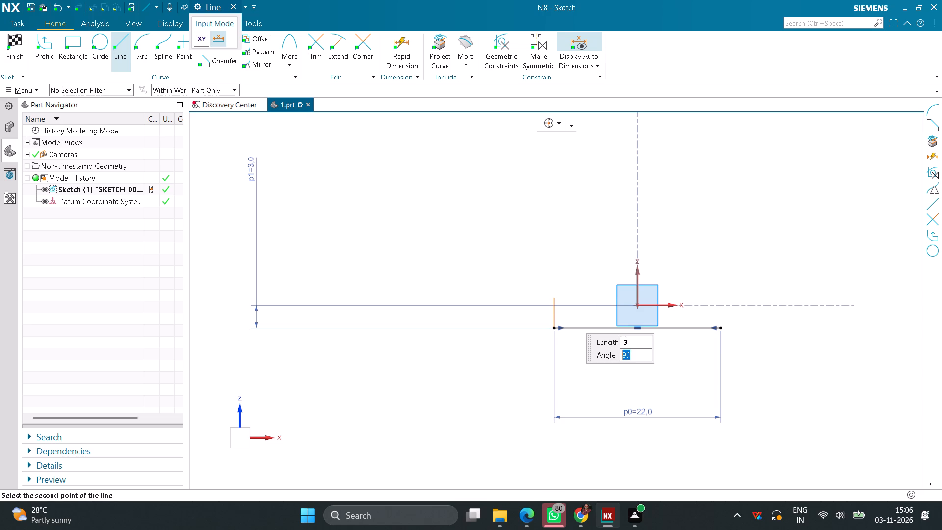
left_click(552, 299)
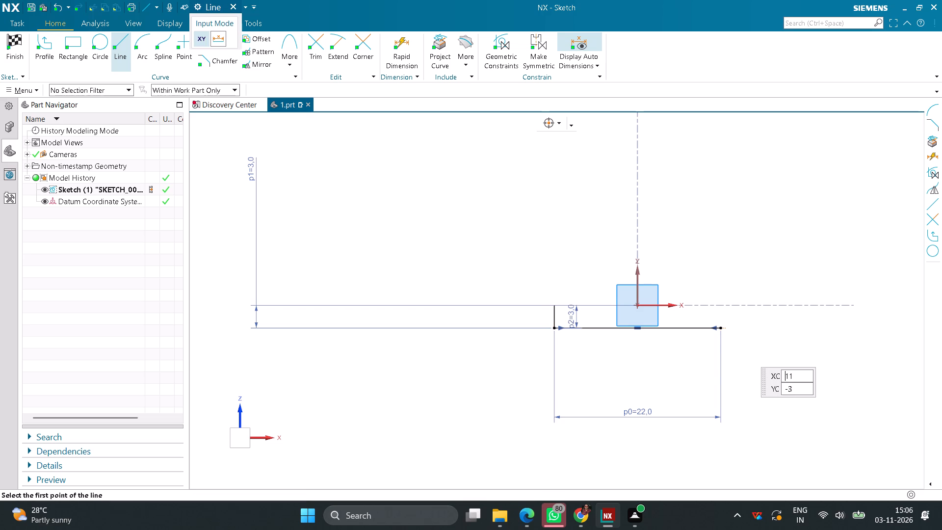
left_click(719, 325)
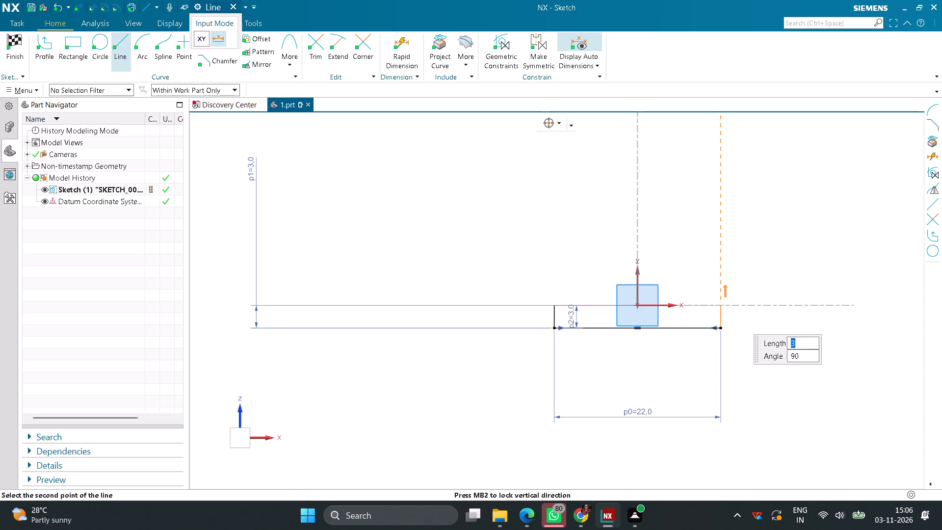
key("3")
key("Return")
key("Return")
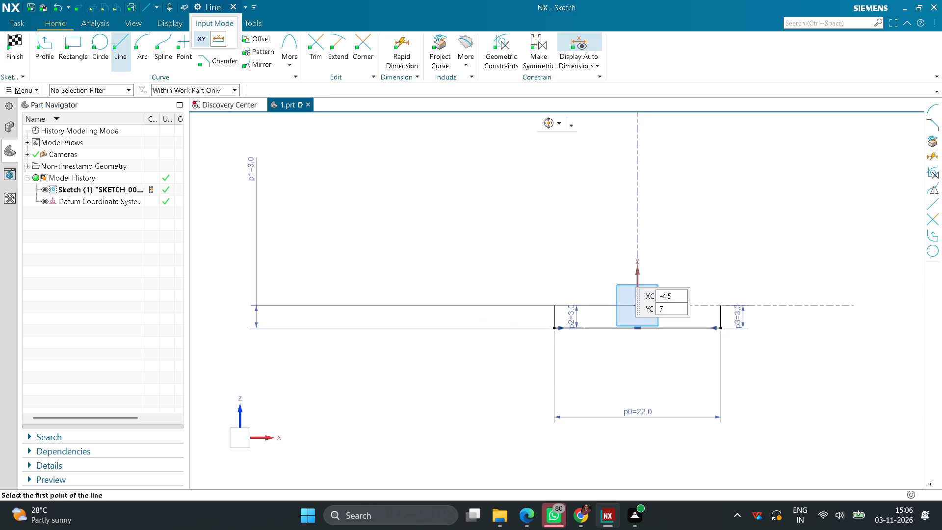
Sketch a slanted line about 17.5 mm long from the vertical axis down toward the negative X side.
left_click(636, 147)
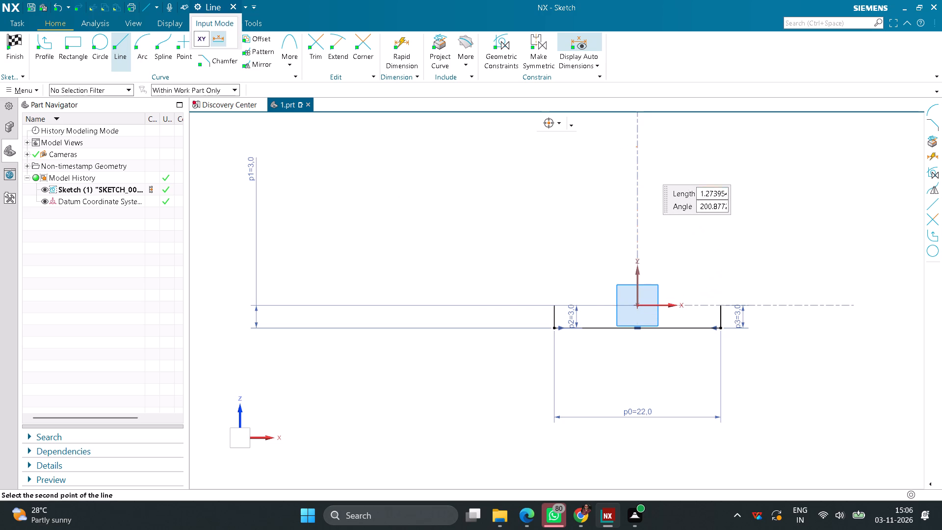
left_click(522, 213)
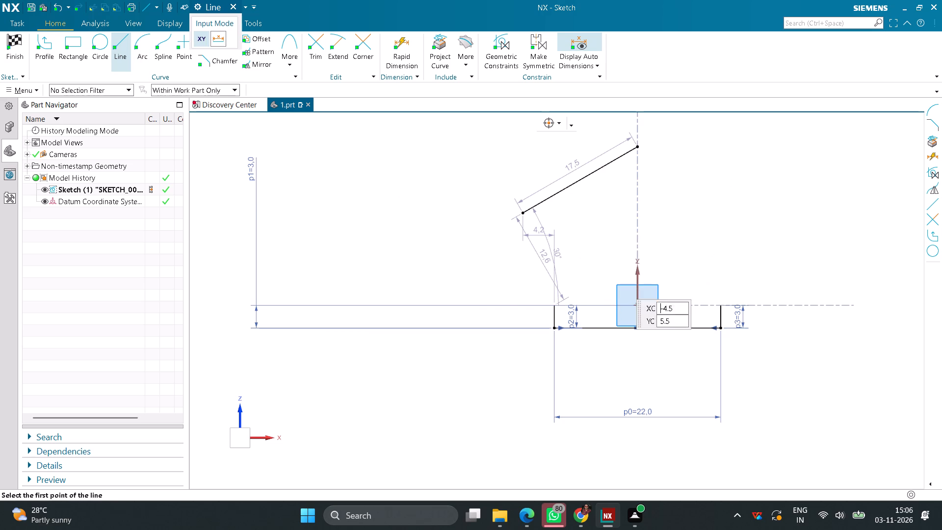
Dimension the slanted line's upper endpoint at 17 mm above the base line.
left_click(407, 62)
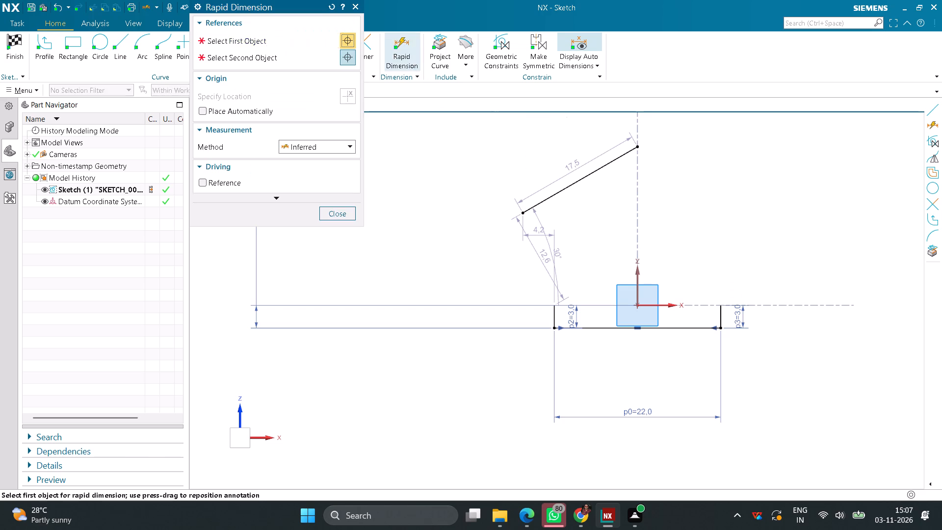
left_click(637, 150)
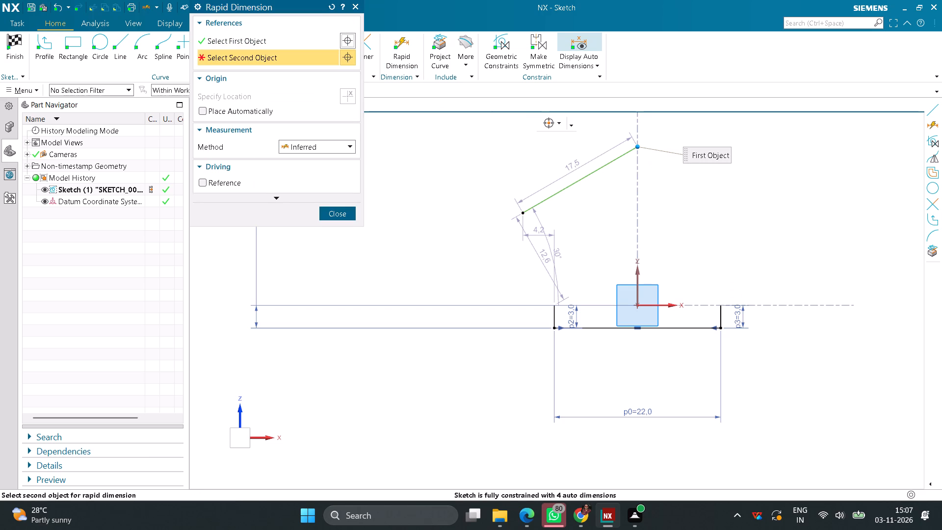
left_click(675, 328)
left_click(817, 265)
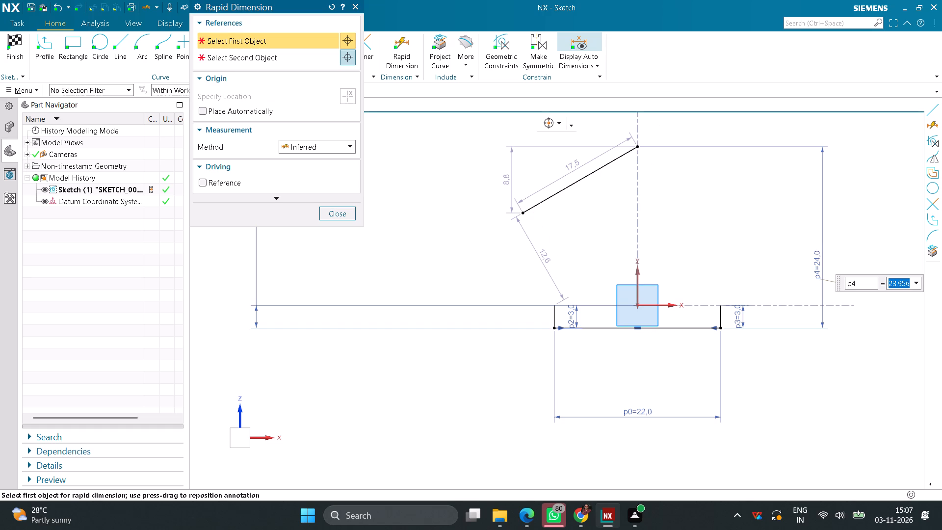
type("17")
key("Return")
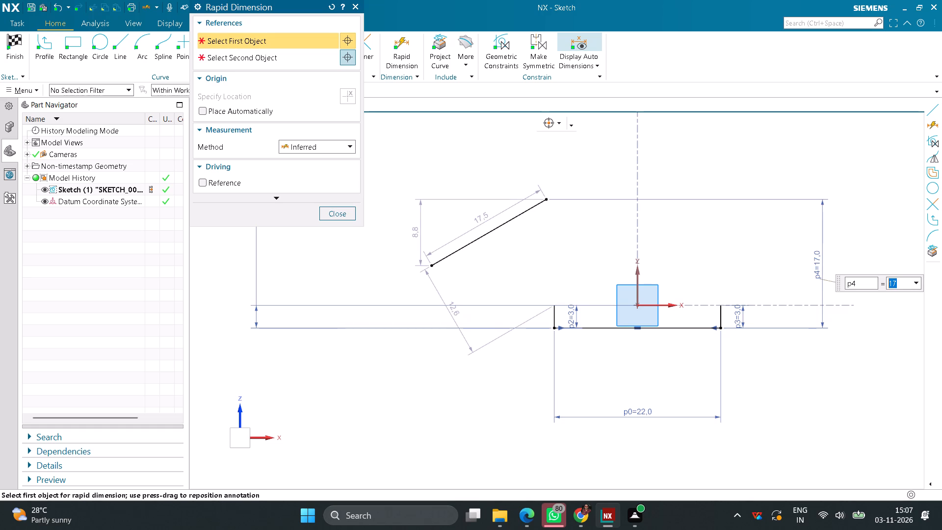
left_click(328, 208)
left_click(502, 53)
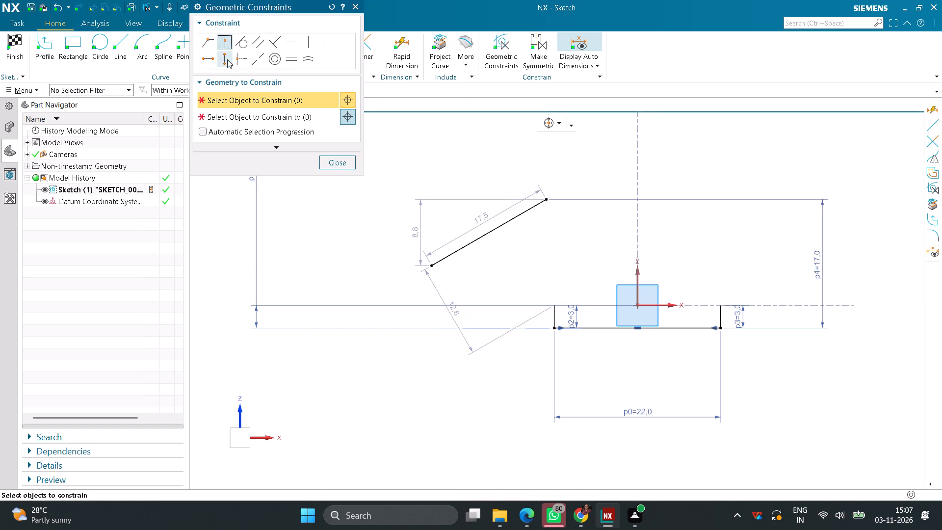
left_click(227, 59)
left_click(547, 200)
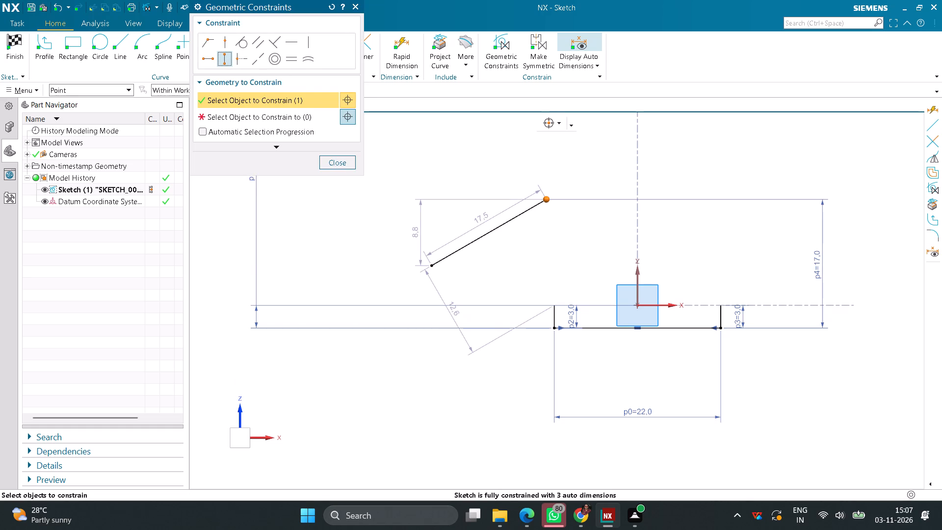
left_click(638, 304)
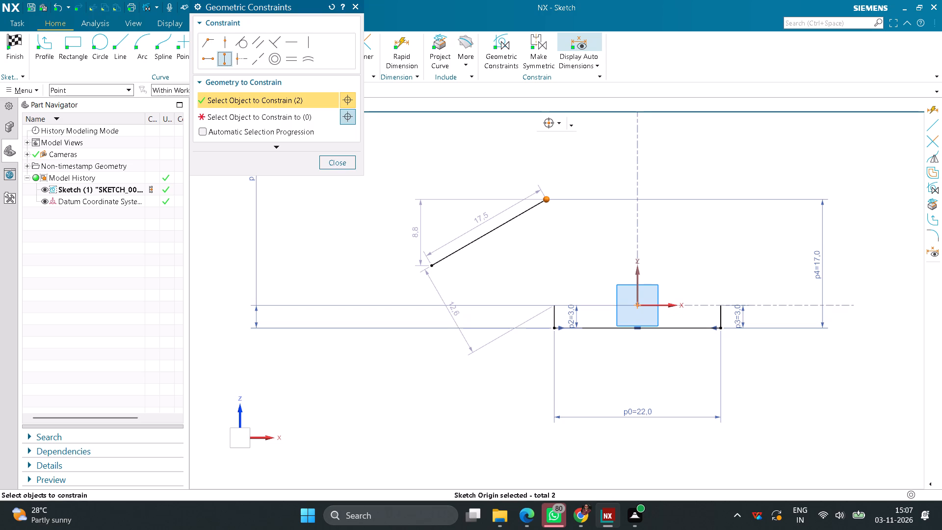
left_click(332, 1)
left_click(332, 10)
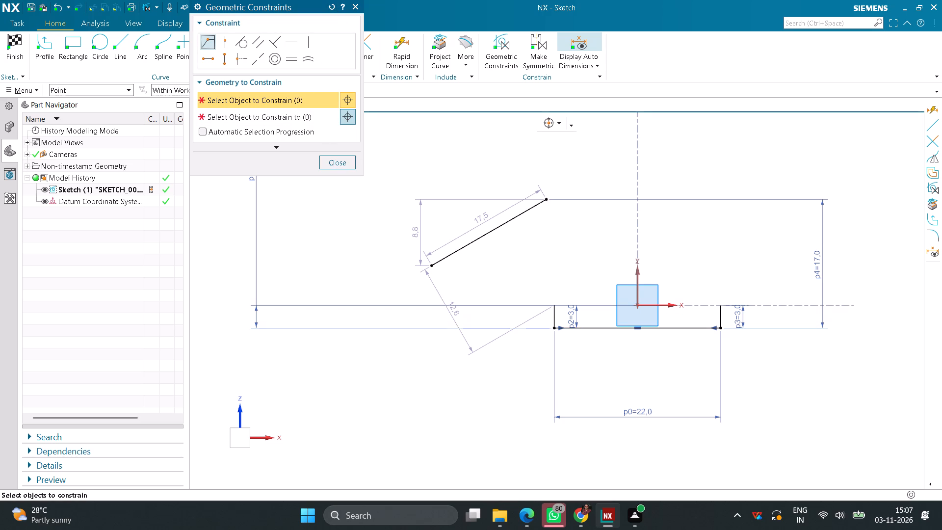
Apply a vertical alignment constraint between the slanted line's upper endpoint and the sketch origin.
left_click(231, 64)
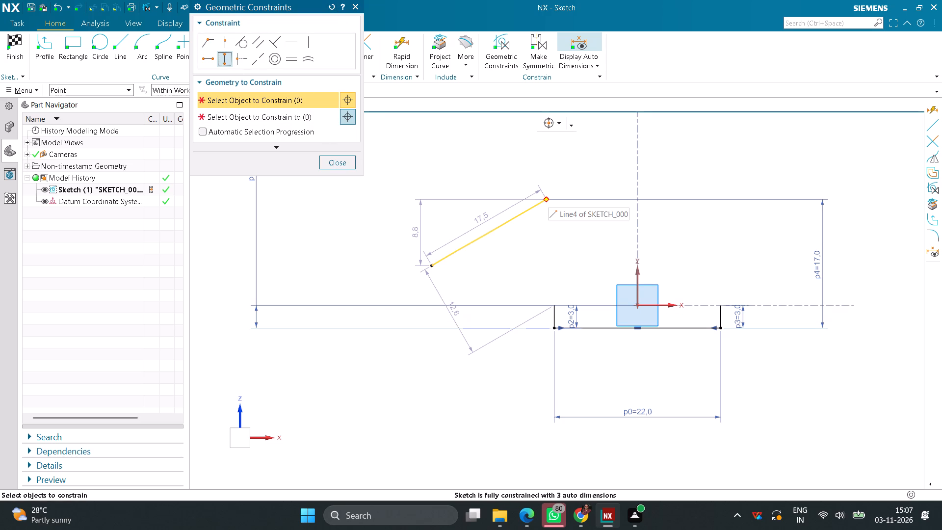
left_click(549, 196)
left_click(258, 121)
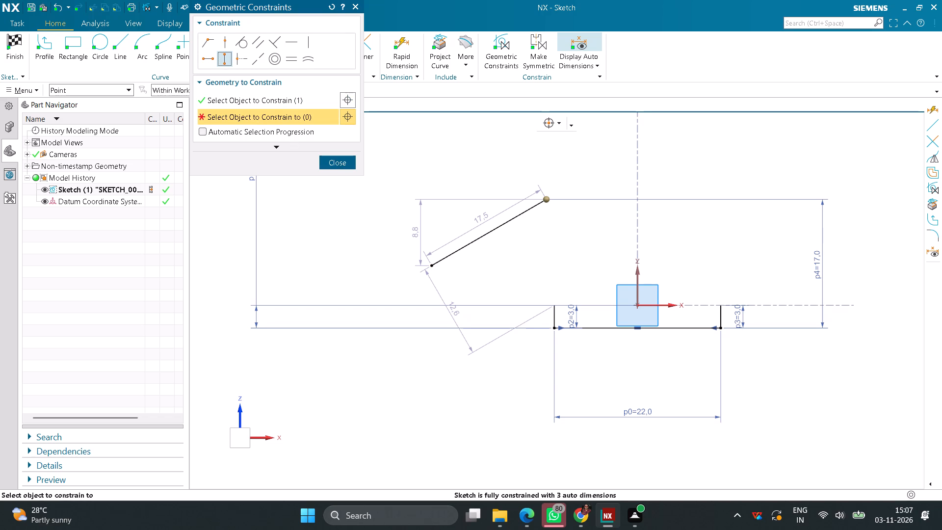
left_click(637, 305)
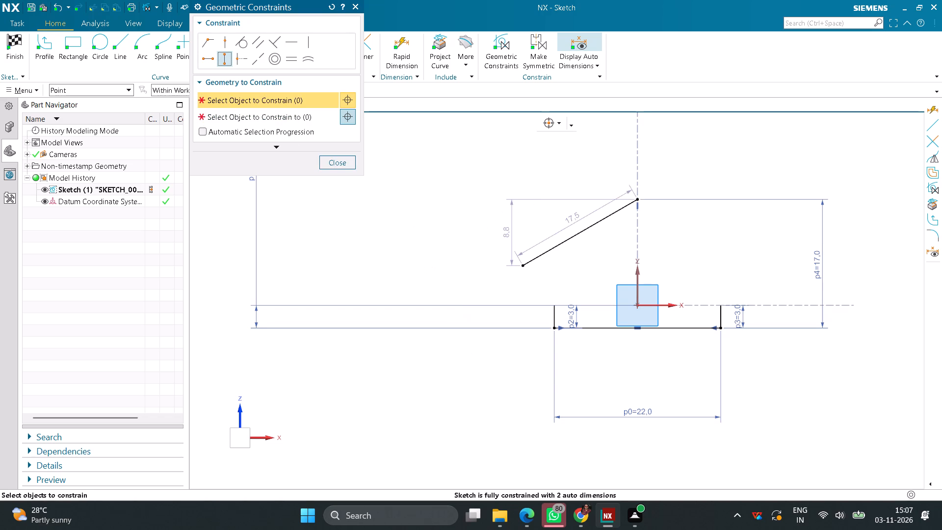
left_click(341, 160)
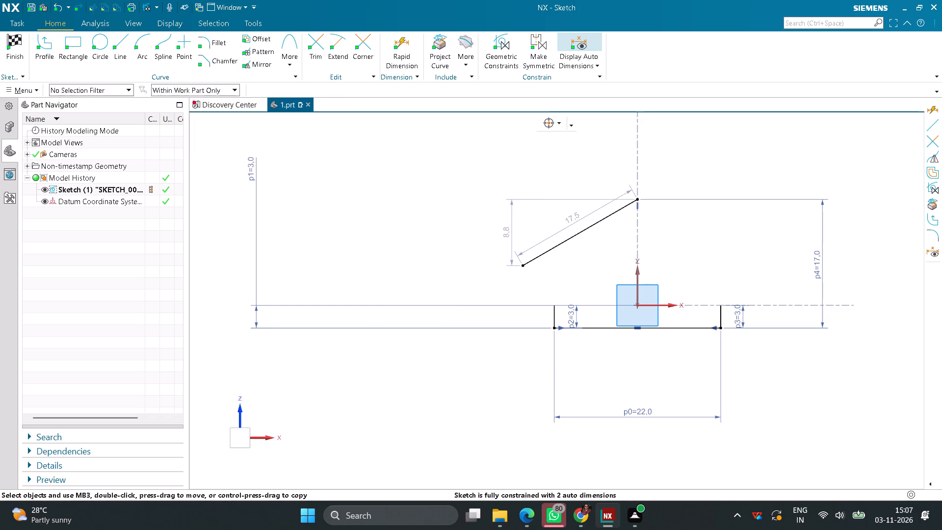
Set the slanted line's length to 12.7 mm.
double_click(573, 214)
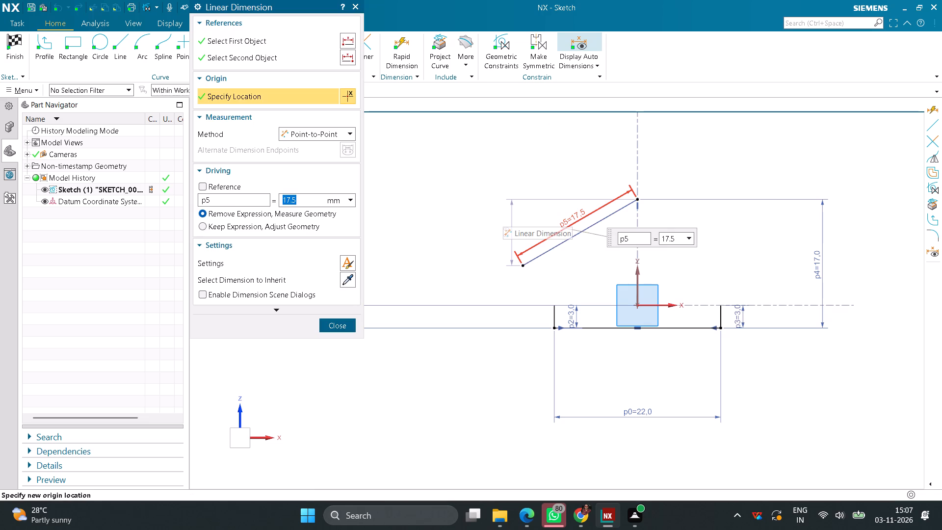
type("12.7")
key("Return")
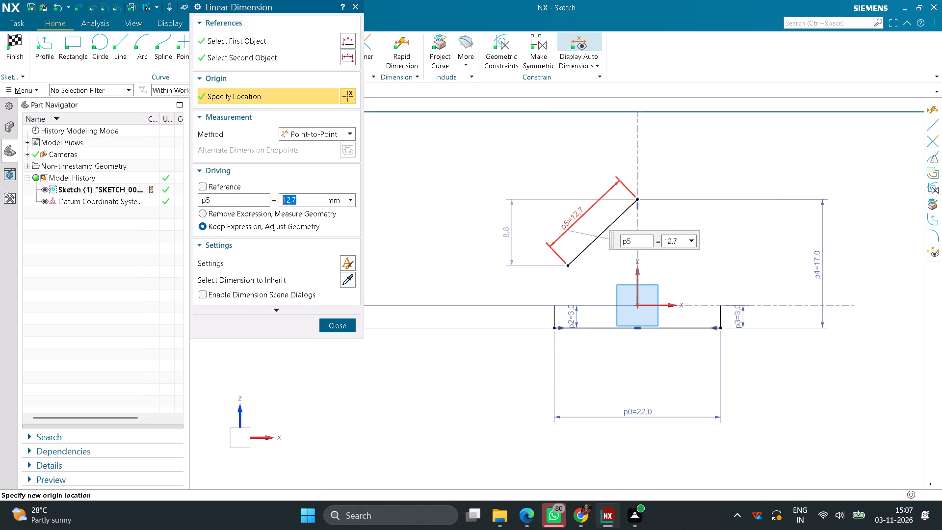
left_click(332, 326)
Dimension the angle between the slanted line and the horizontal base line as 30 degrees.
left_click(397, 45)
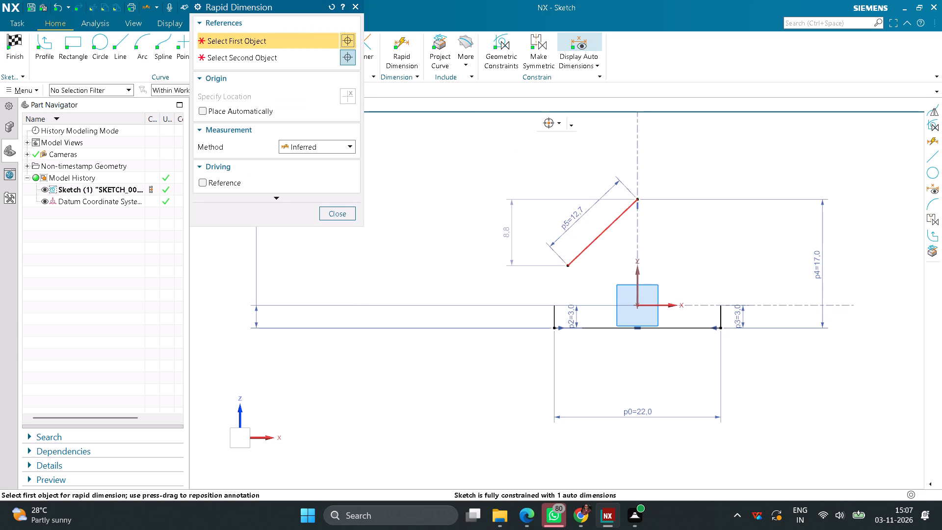
left_click(603, 227)
left_click(597, 328)
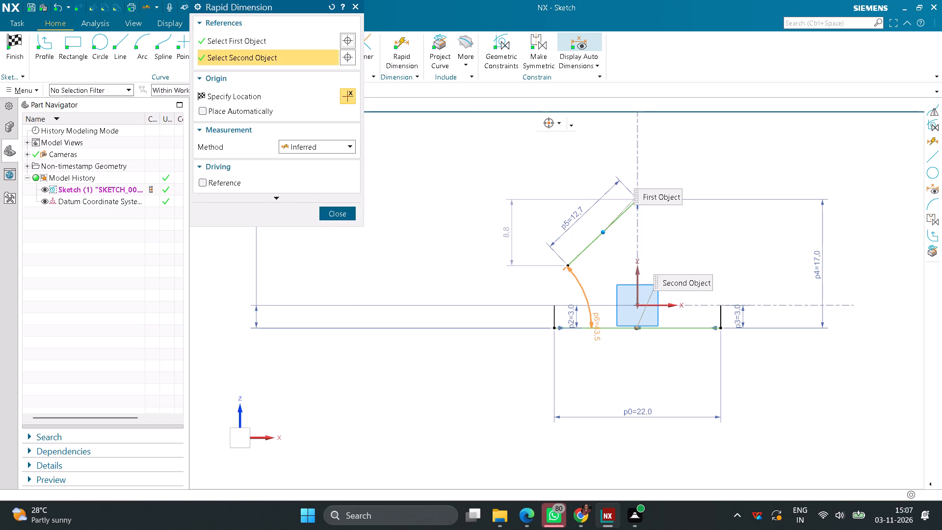
left_click(599, 304)
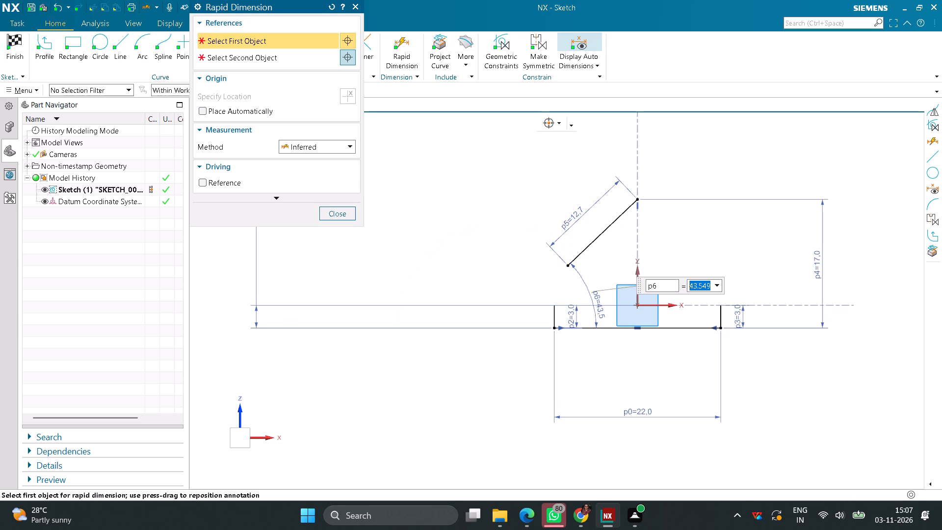
type("30")
key("Return")
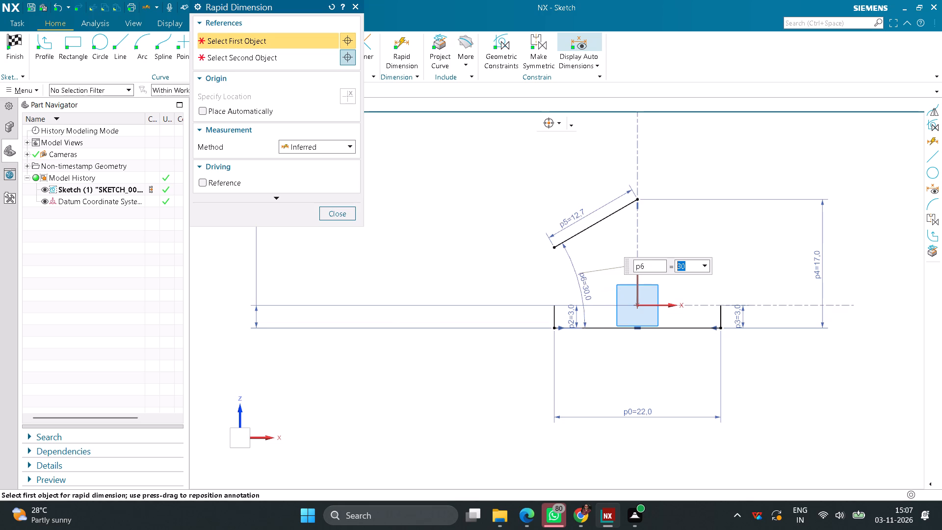
left_click(330, 218)
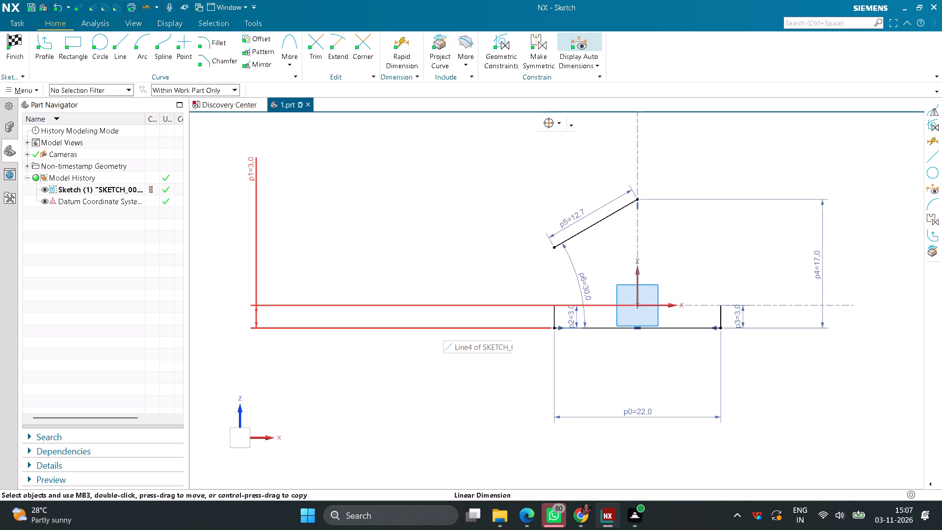
Sketch a line about 9.9 mm long perpendicular from the slanted line's lower end, and a horizontal line about 7 mm long from the negative-X vertical's top.
left_click(121, 36)
left_click(551, 249)
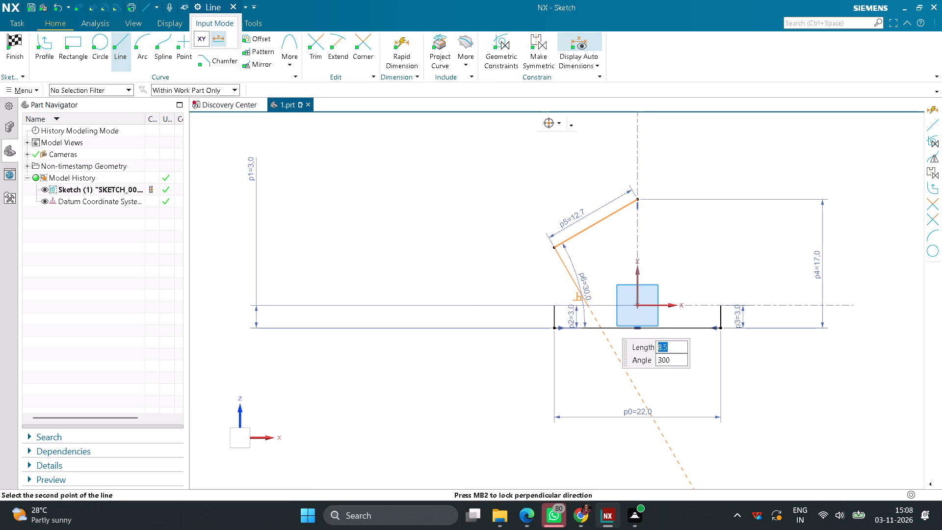
left_click(593, 311)
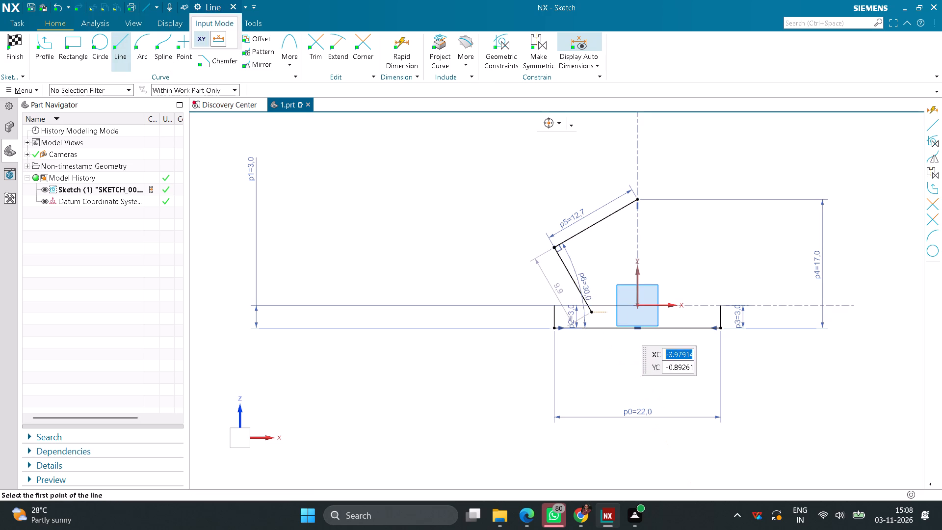
left_click(556, 308)
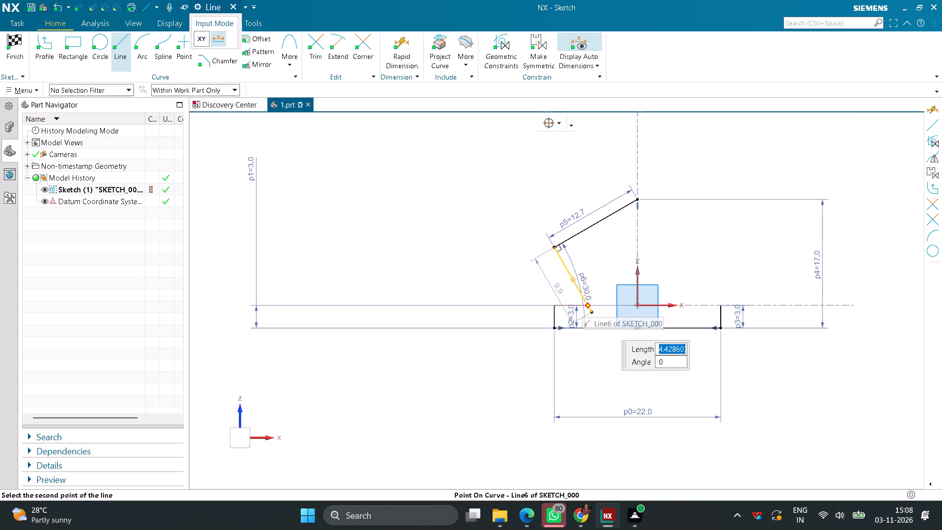
left_click(607, 306)
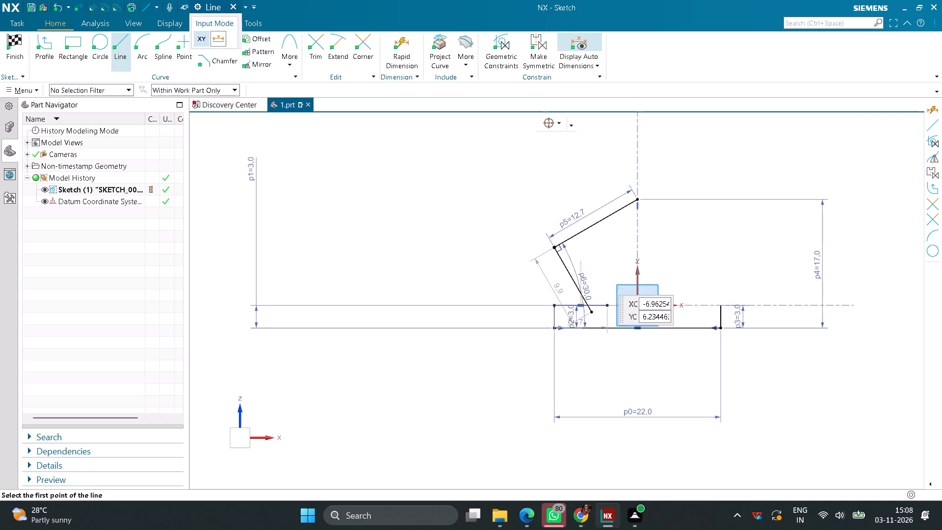
Make a corner between the perpendicular line and the short horizontal line, removing their overhanging ends.
left_click(360, 45)
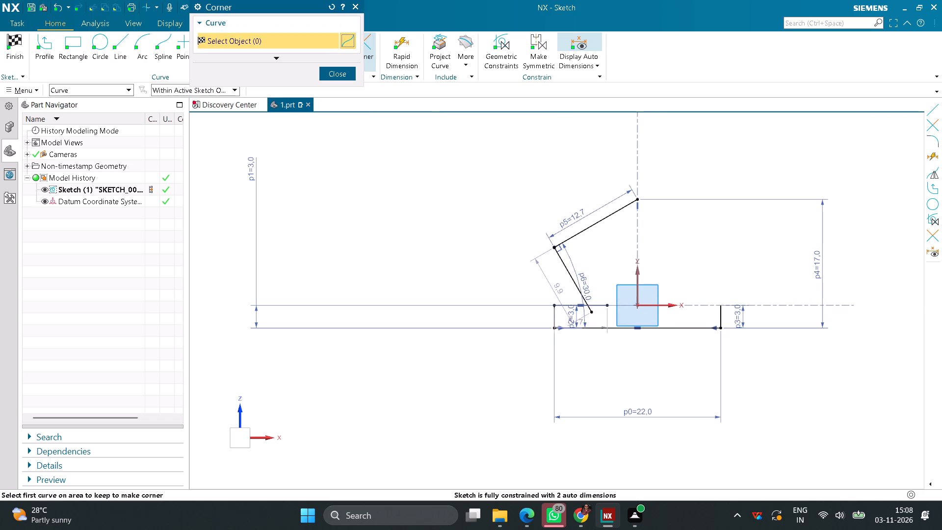
scroll(583, 292, "up", 4)
left_click(580, 289)
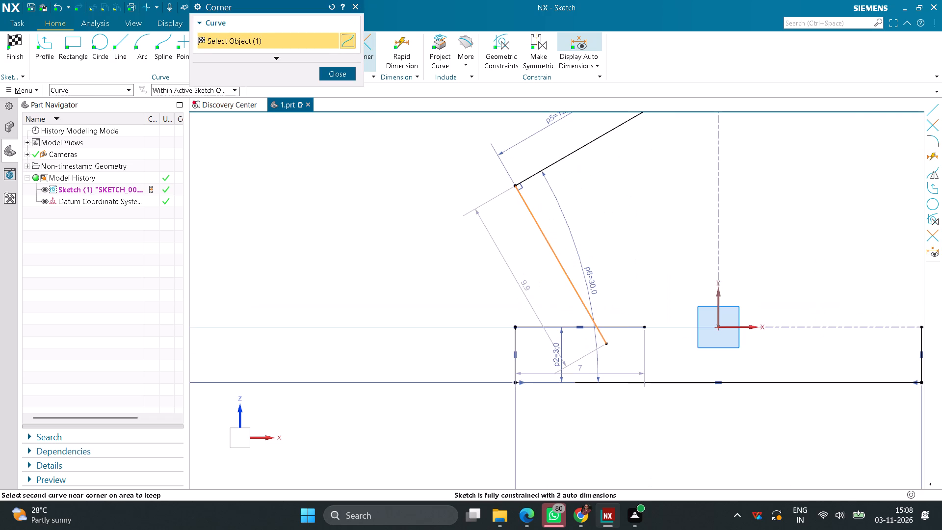
left_click(555, 325)
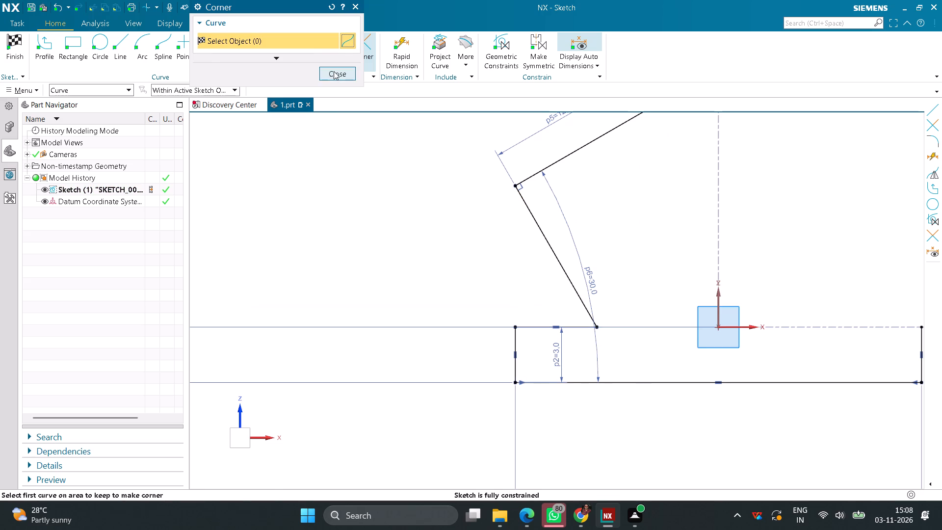
left_click(334, 71)
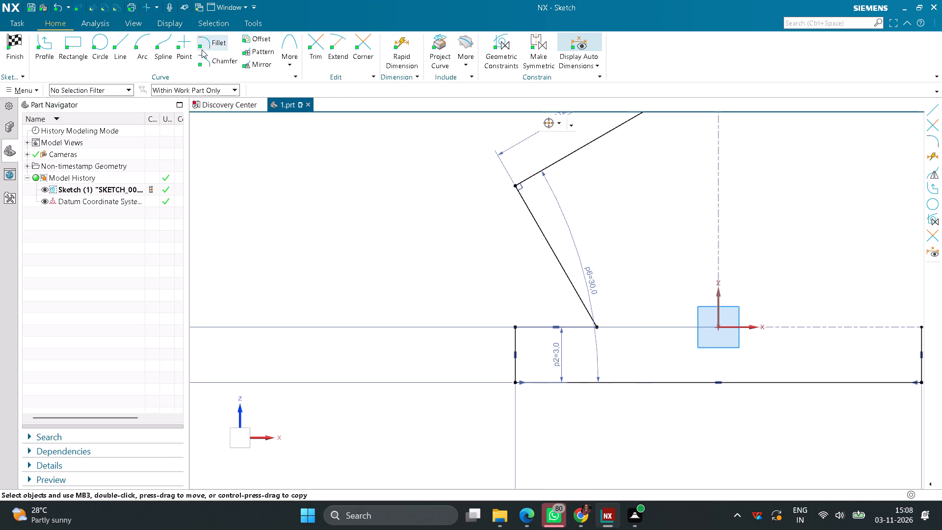
Fillet the corner between the perpendicular line and the short horizontal line with a 2 mm radius.
left_click(216, 43)
left_click(581, 298)
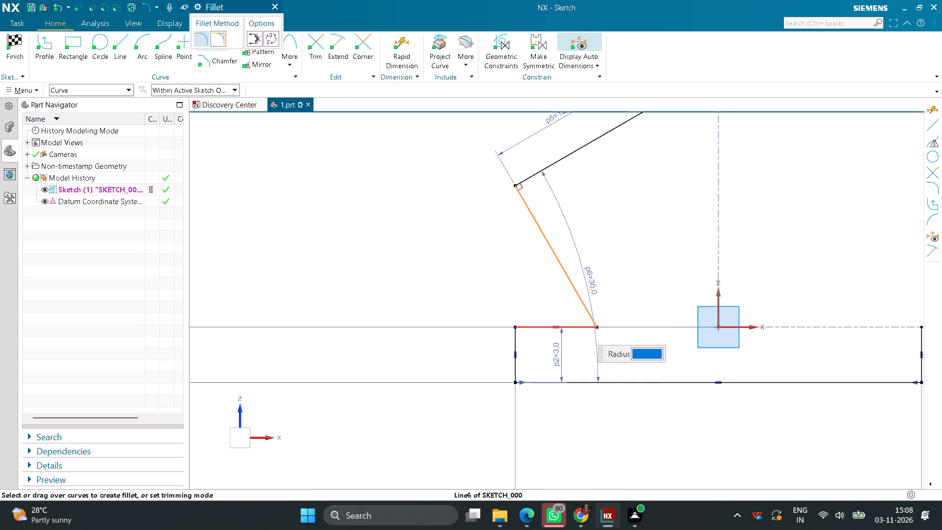
left_click(576, 323)
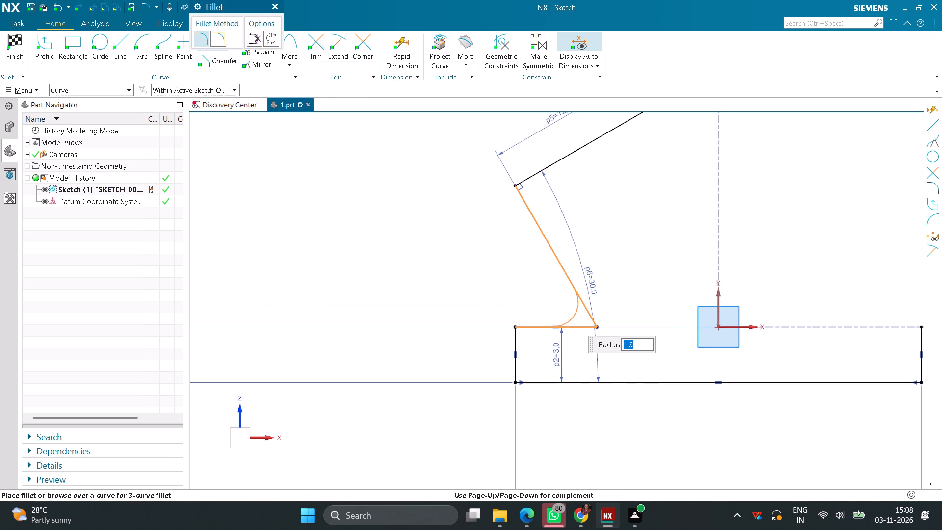
key("2")
key("Return")
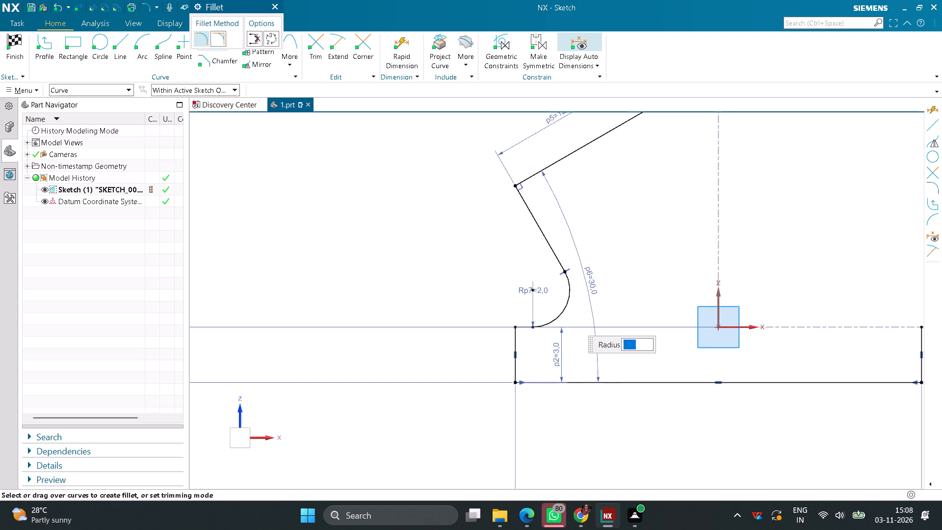
scroll(578, 179, "down", 3)
middle_click(427, 331)
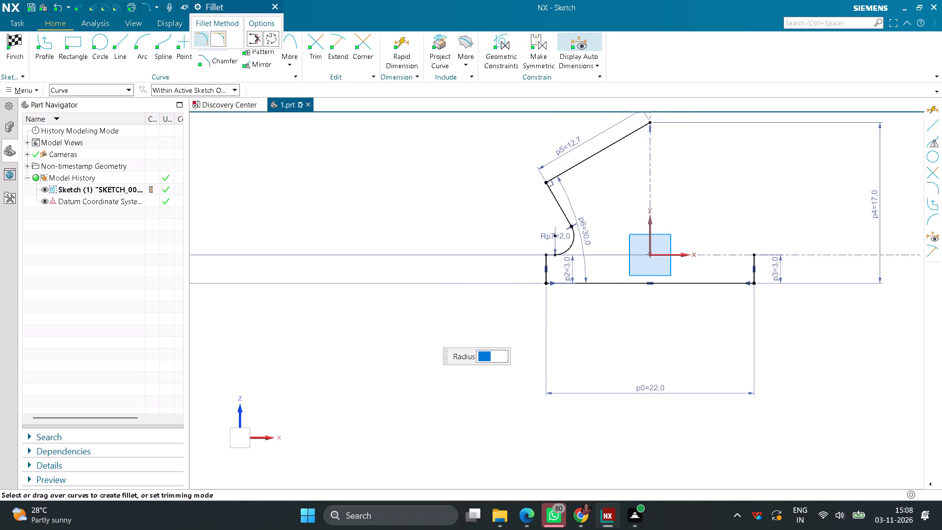
Sketch a slanted line about 12 mm long from the apex on the vertical axis down toward the positive X side.
middle_click_drag(781, 323, 721, 326)
right_click_drag(781, 323, 721, 326)
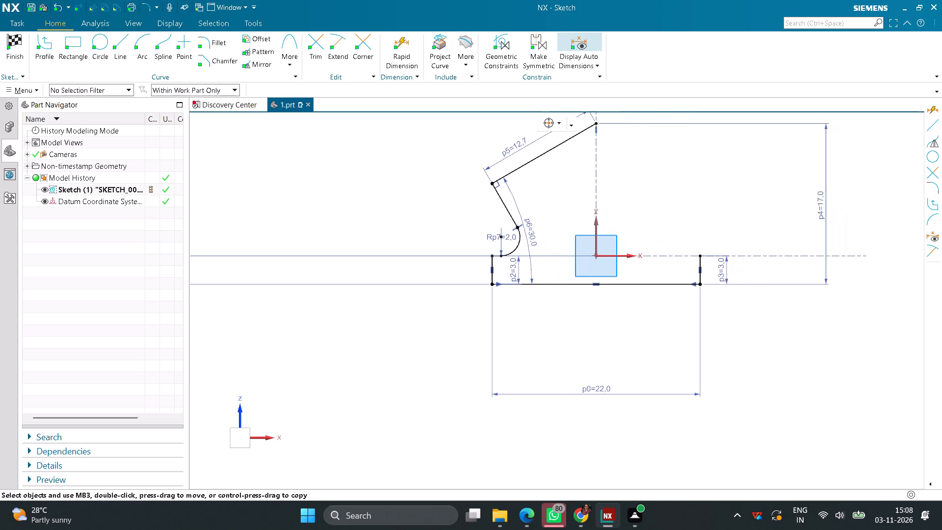
middle_click_drag(721, 326, 624, 407)
right_click_drag(721, 326, 624, 407)
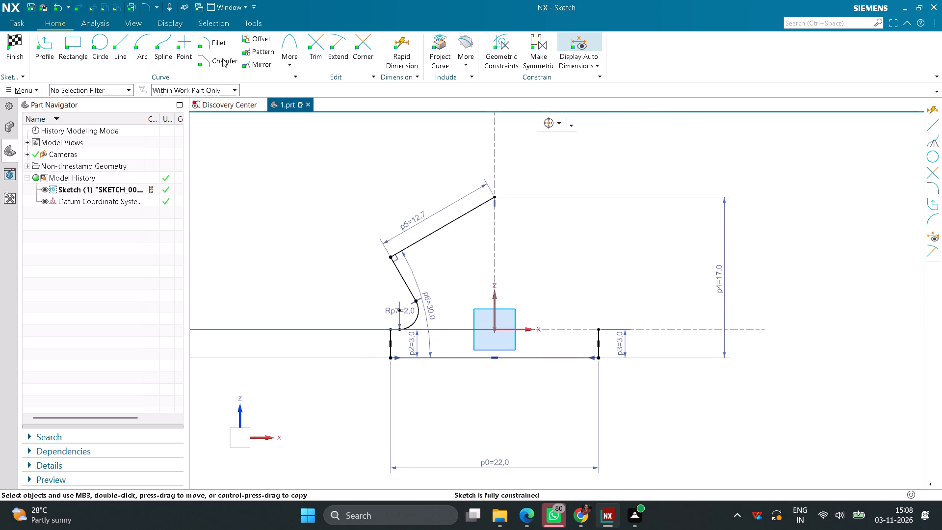
left_click(118, 40)
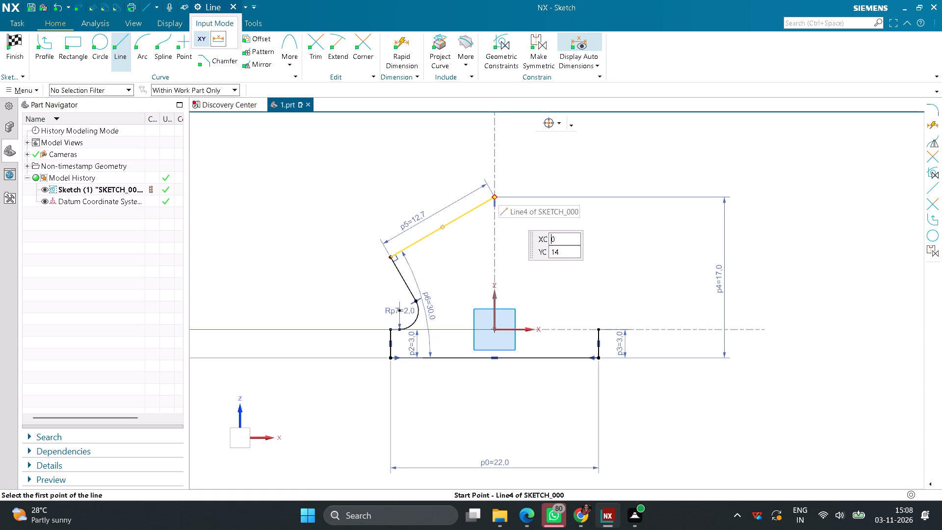
left_click(494, 195)
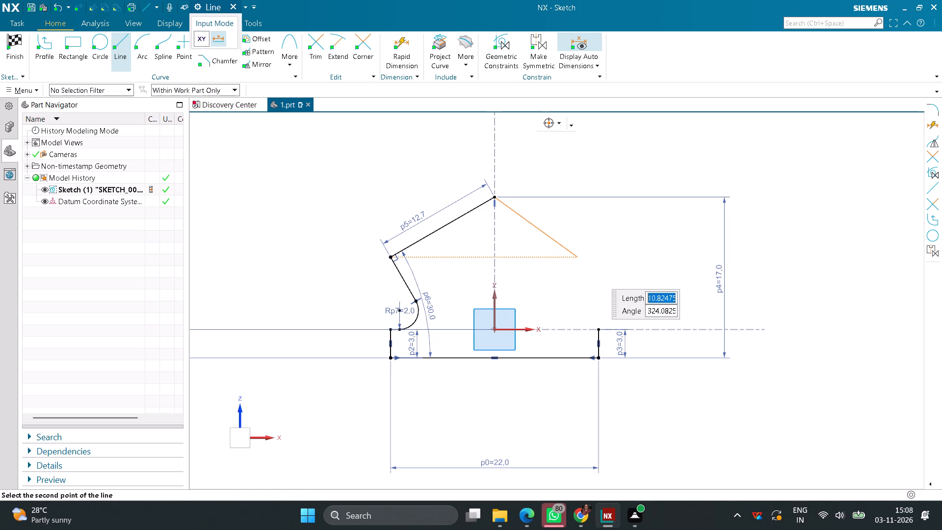
left_click(597, 249)
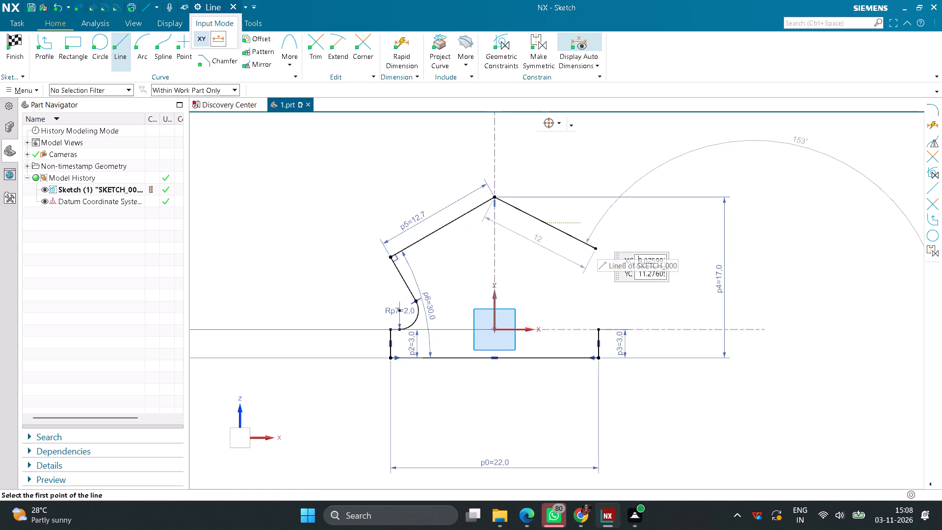
Dimension the angle between the positive-X slanted line and the X axis at 30 degrees.
left_click(414, 61)
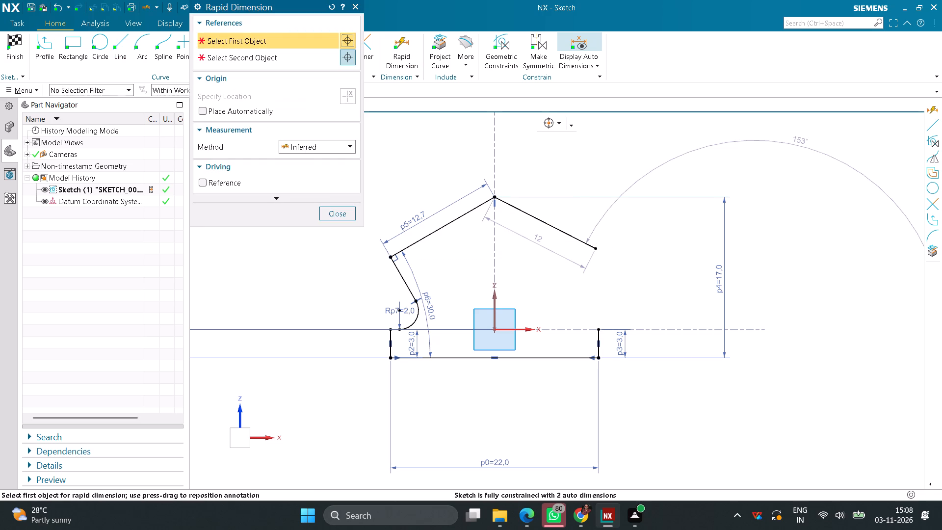
left_click(571, 239)
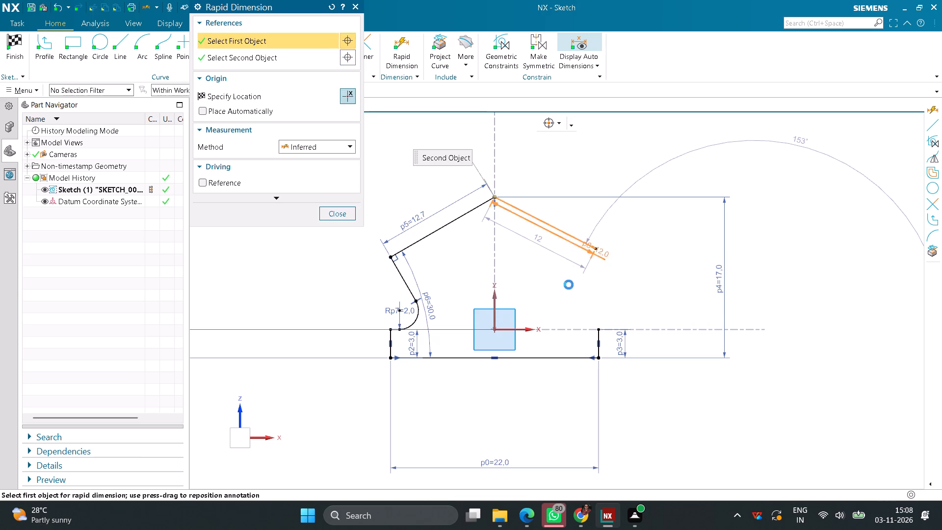
left_click(526, 325)
left_click(531, 291)
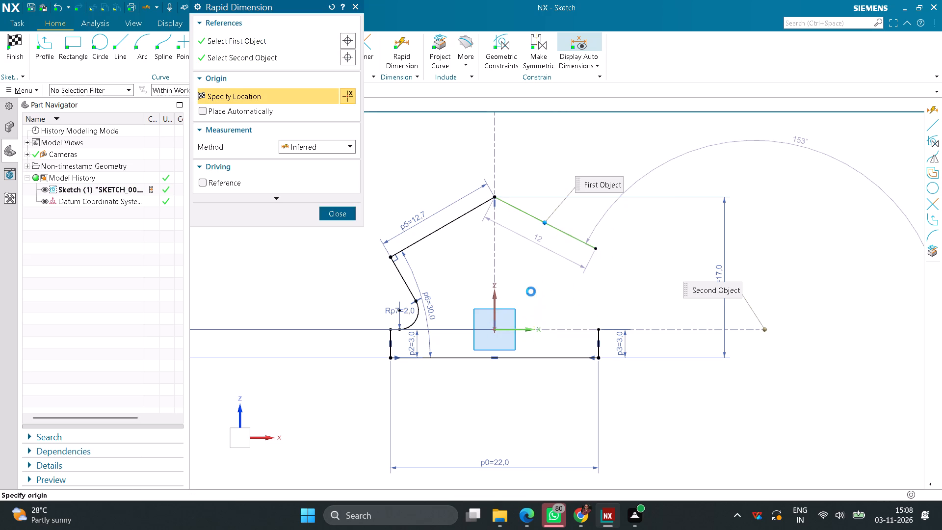
type("30")
key("Return")
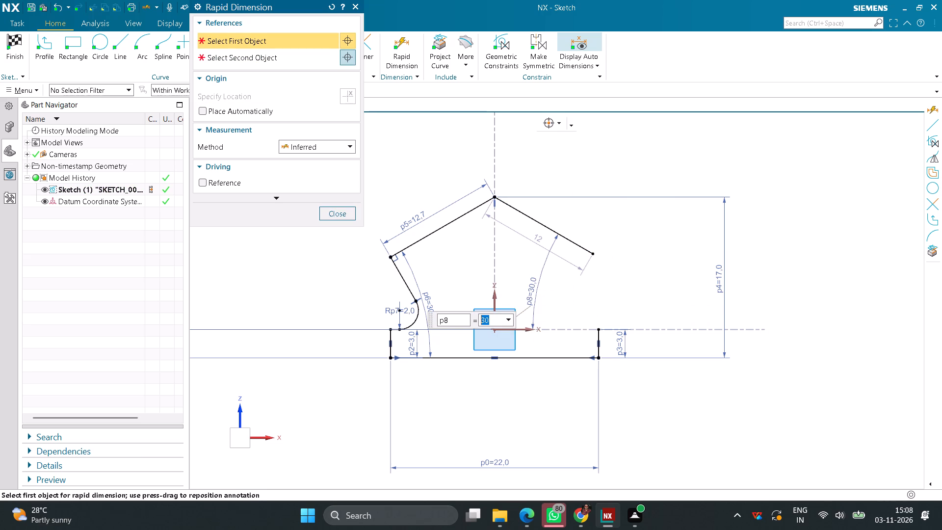
left_click(329, 216)
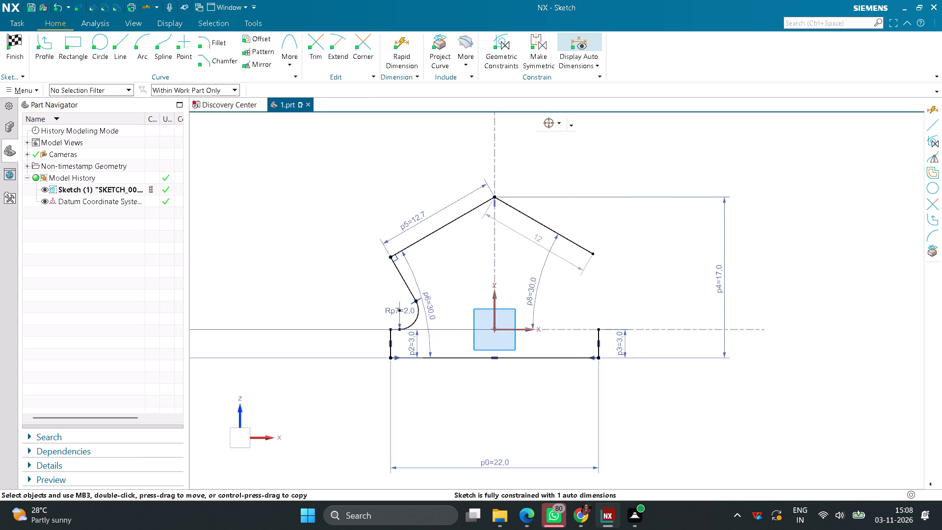
Set the positive-X slanted line's length to 12.7 mm.
double_click(540, 239)
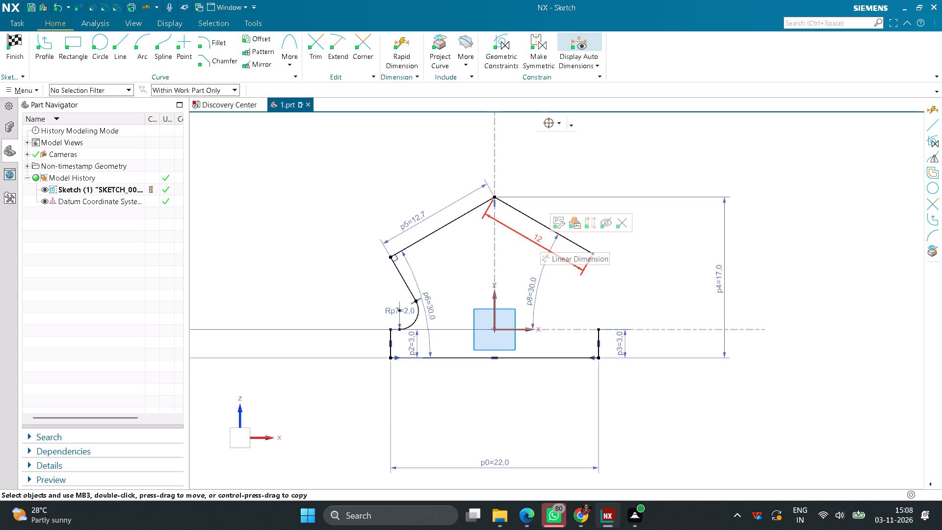
double_click(540, 239)
type("12.7")
key("Return")
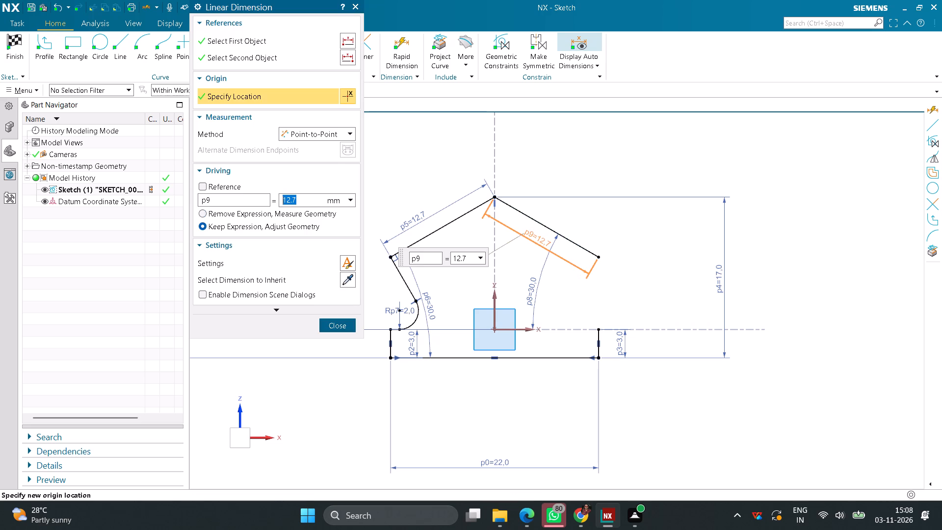
left_click(344, 321)
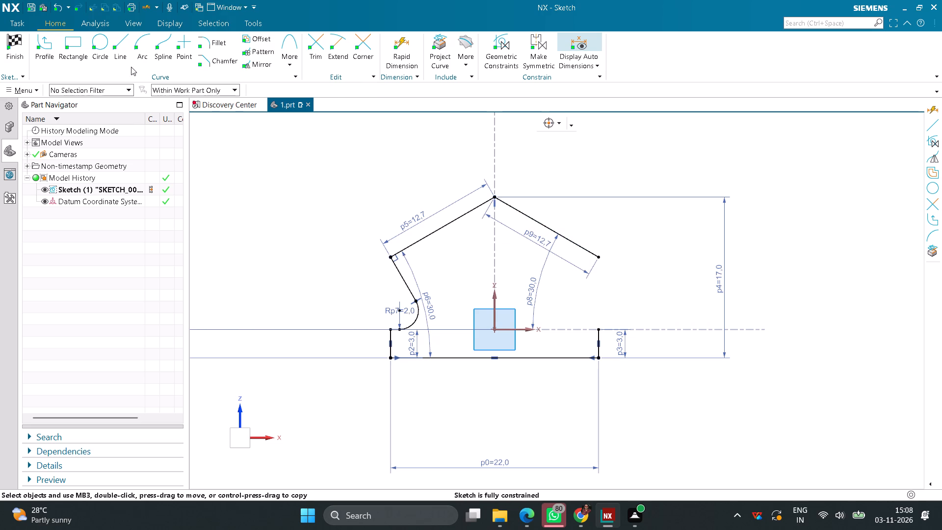
Sketch a line about 9.8 mm long perpendicular from the positive-X slanted line's lower end, and a horizontal line about 5.5 mm long from the positive-X vertical's top.
left_click(123, 47)
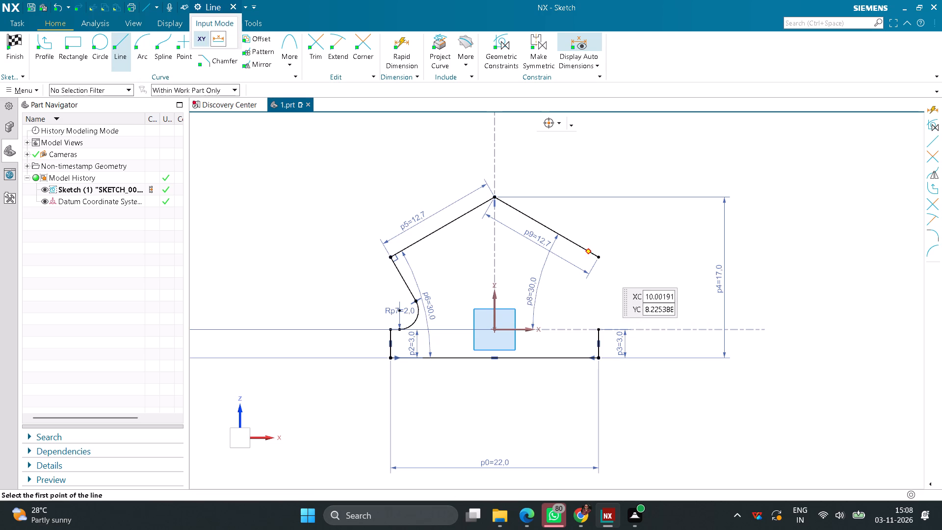
left_click(600, 256)
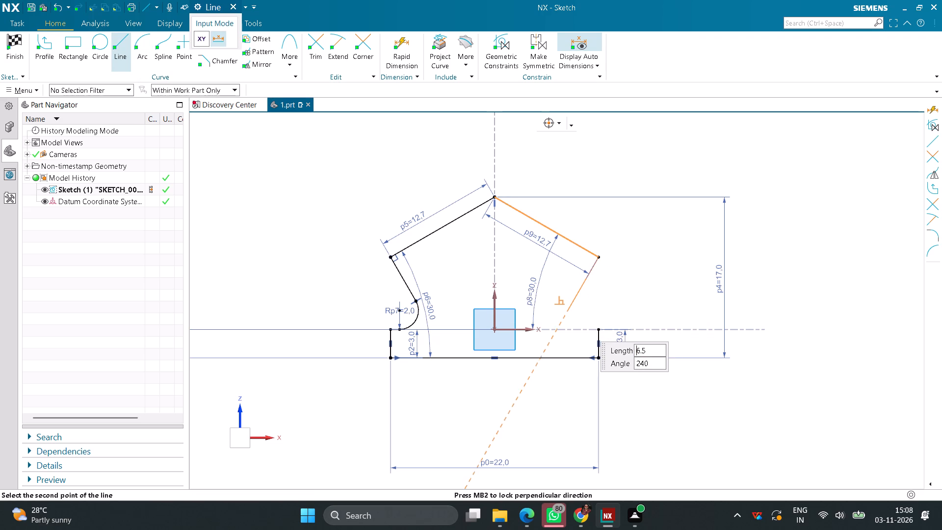
left_click(550, 336)
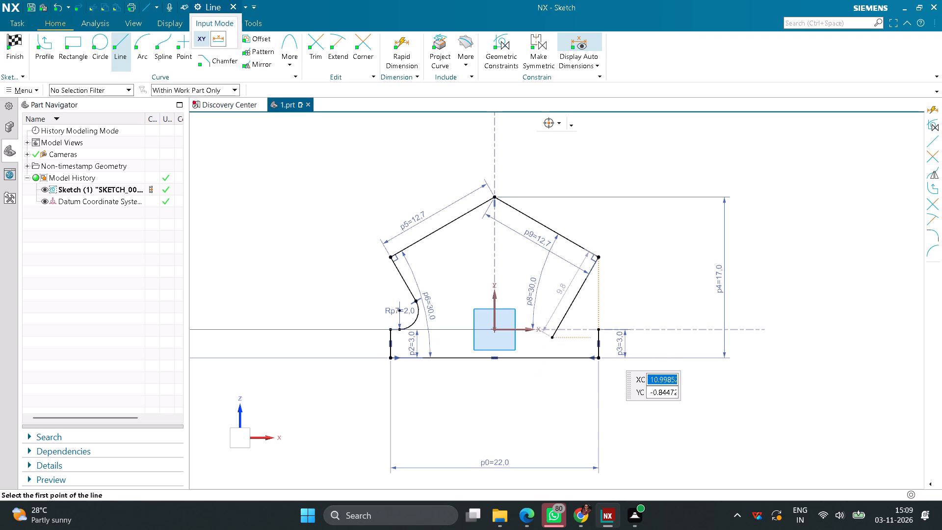
left_click(596, 327)
left_click(542, 331)
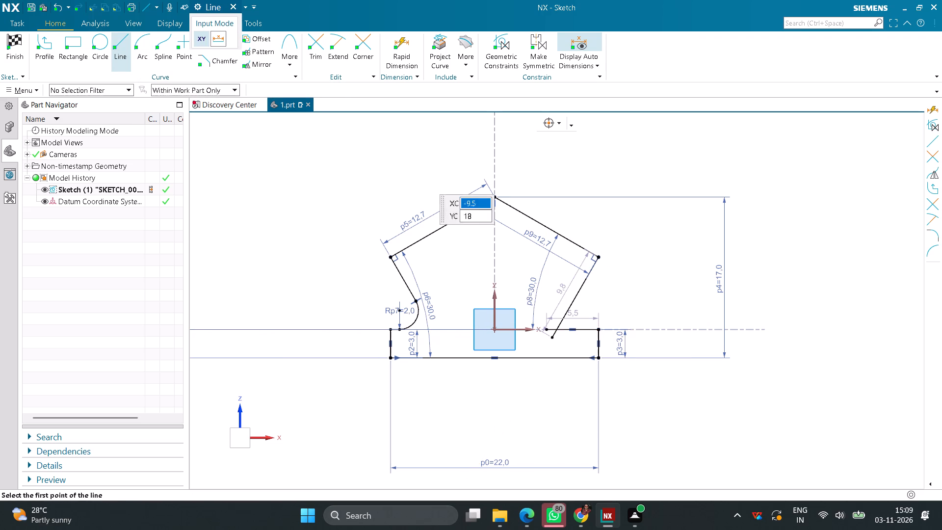
Make a corner between the positive-X perpendicular line and the short horizontal line, removing their overhanging ends.
left_click(354, 41)
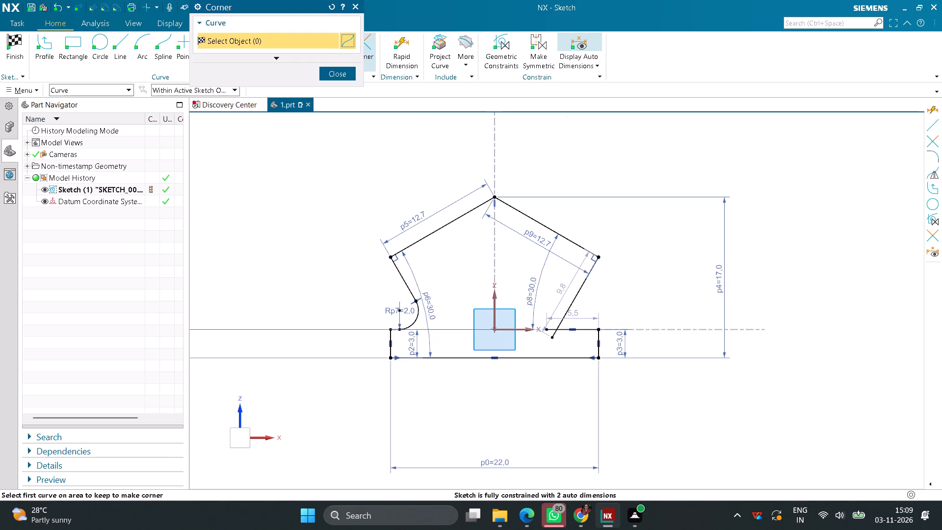
left_click(572, 305)
left_click(583, 325)
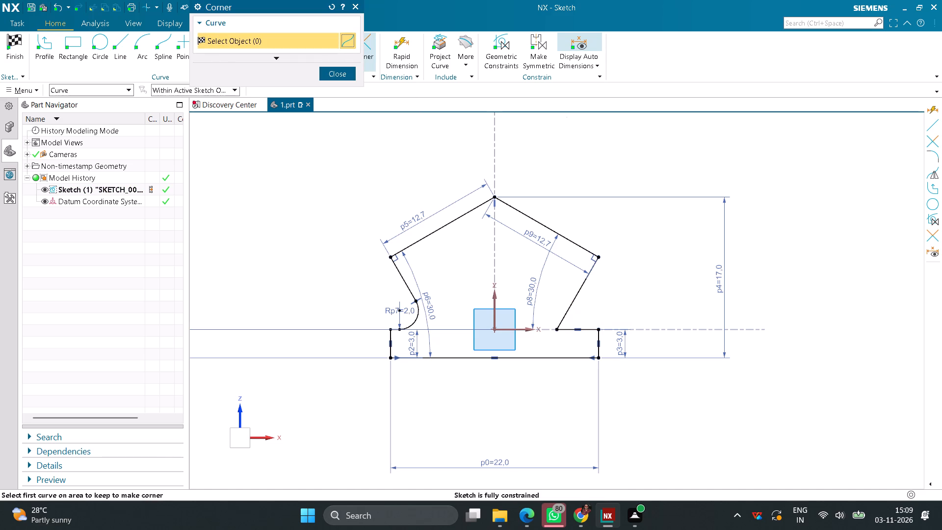
left_click(334, 73)
Fillet the corner between the positive-X perpendicular line and short horizontal line with a 2 mm radius, and finish the sketch.
left_click(208, 46)
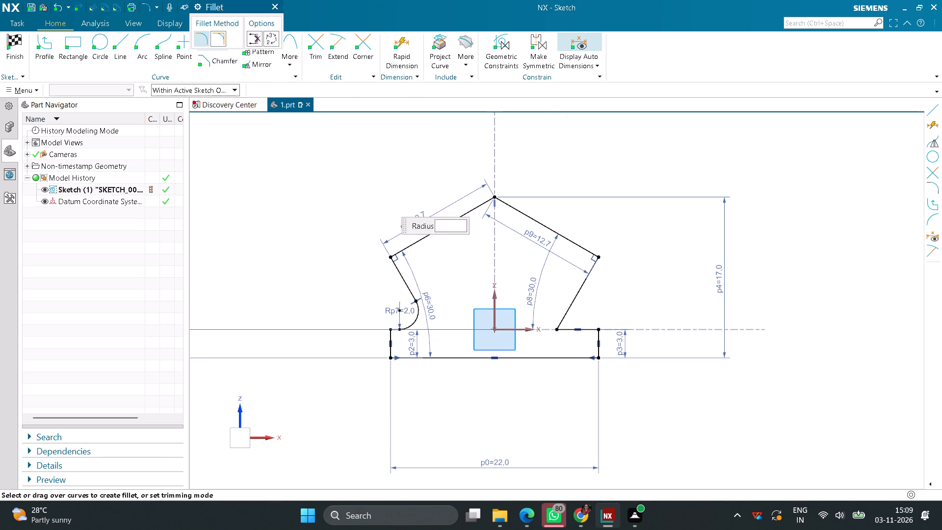
scroll(555, 324, "up", 4)
left_click(571, 315)
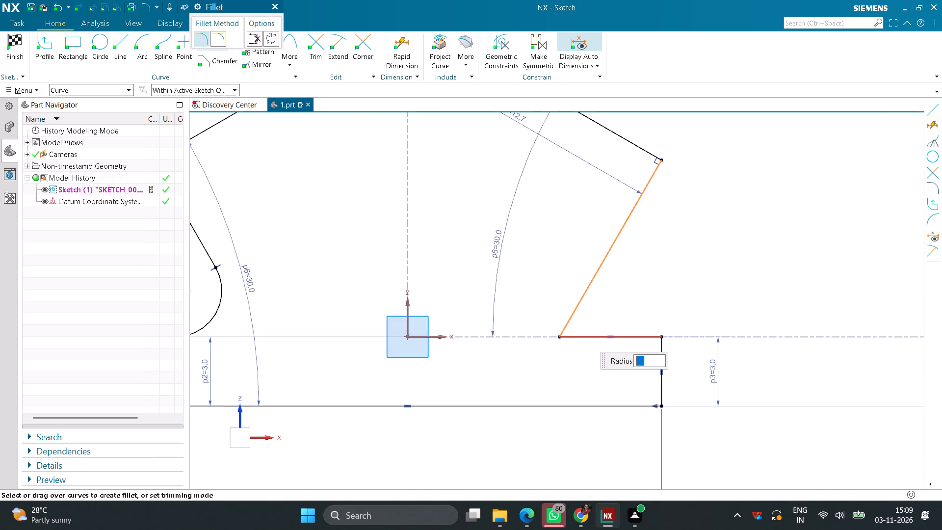
left_click(584, 336)
key("2")
key("Return")
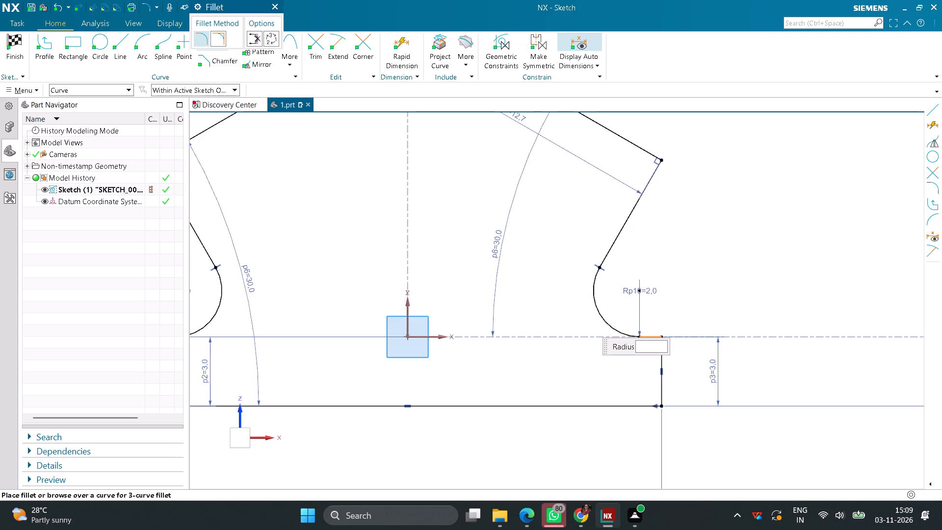
scroll(730, 246, "down", 2)
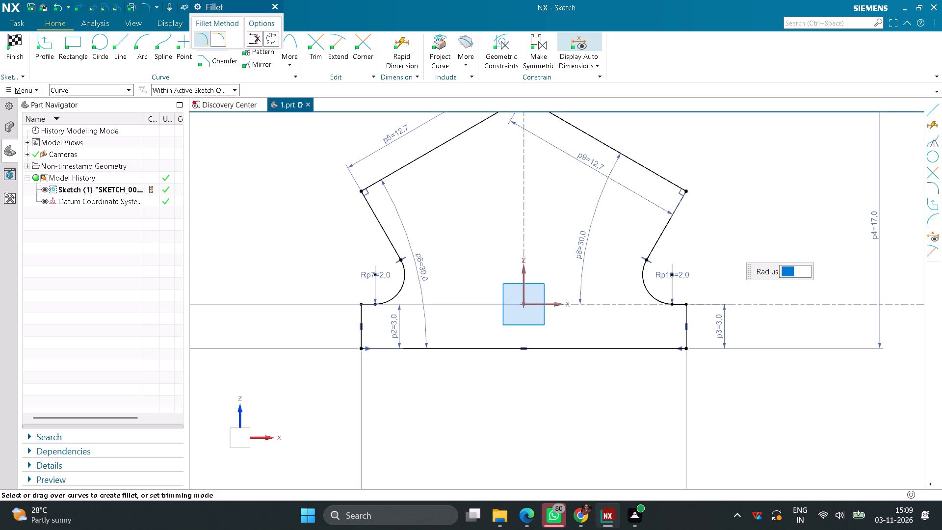
left_click(12, 47)
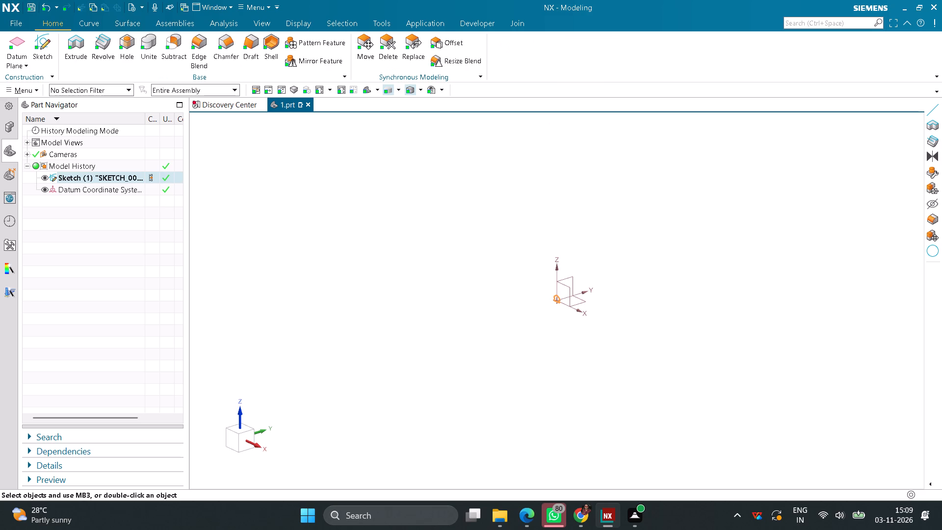
Extrude the finished profile as a solid with a symmetric value of 15 mm.
left_click(80, 52)
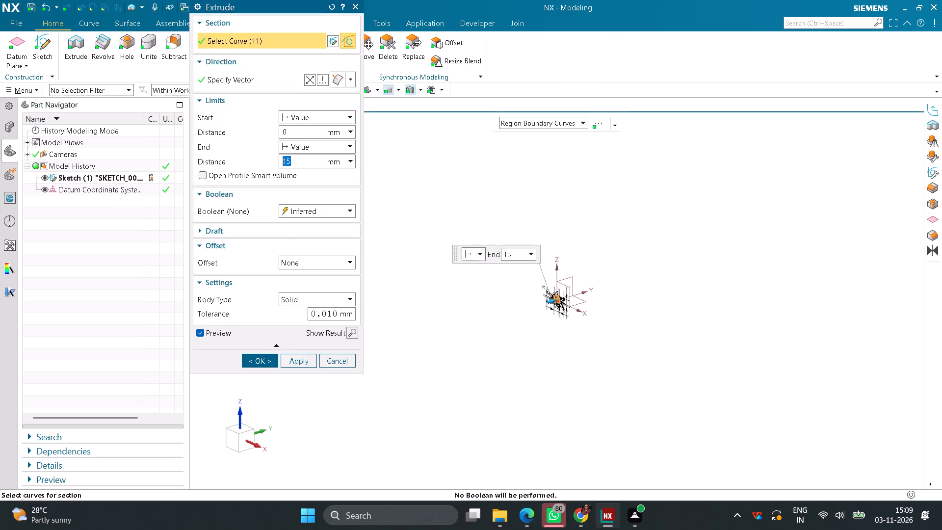
left_click(345, 151)
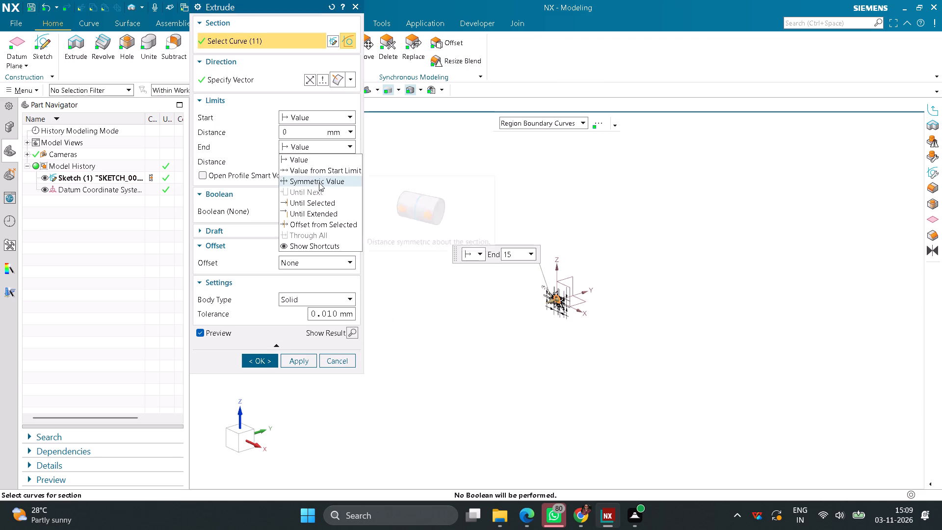
left_click(319, 183)
scroll(570, 310, "up", 8)
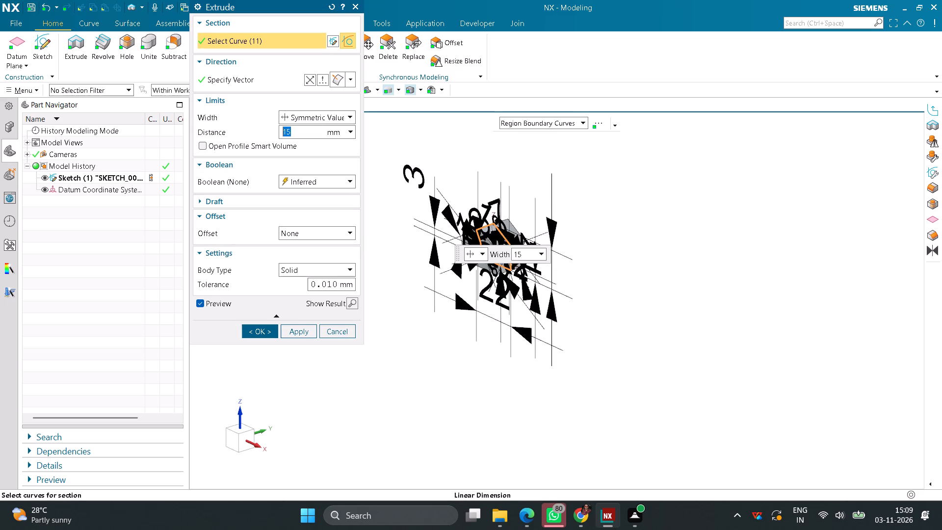
left_click(264, 334)
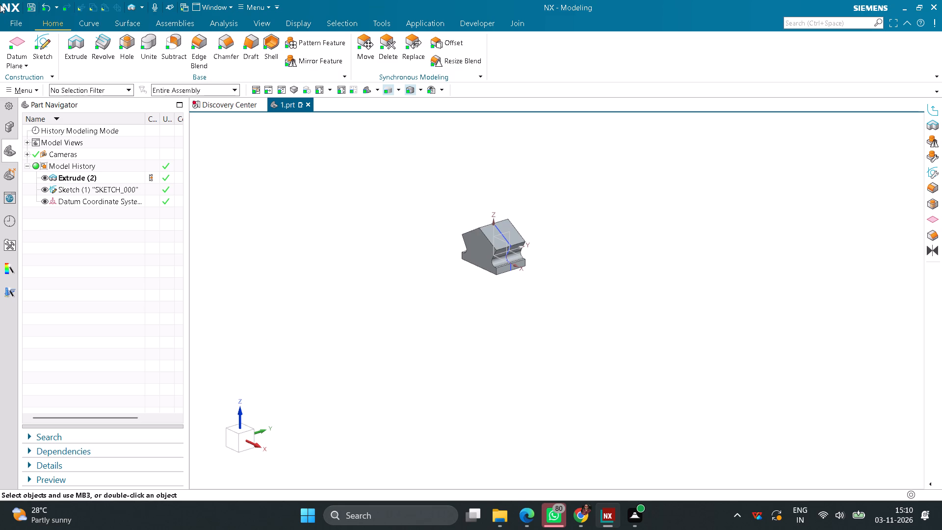
Create a sketch on the extrusion's end face on the positive Y side and finish it without drawing anything.
middle_click_drag(645, 323, 559, 341)
left_click(27, 44)
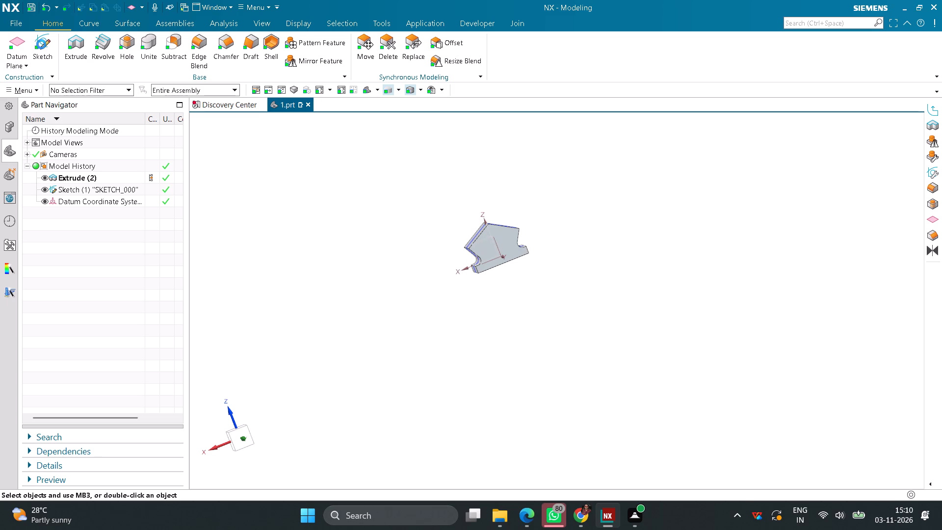
left_click(340, 97)
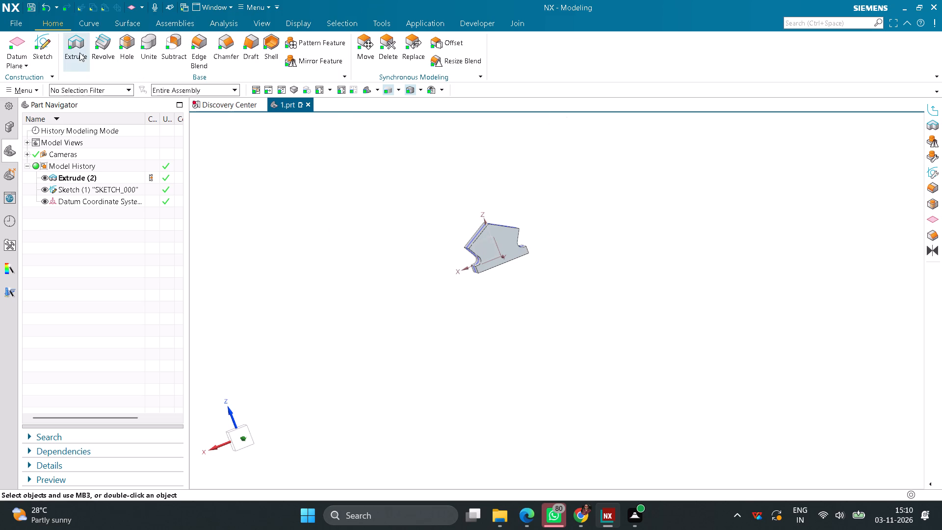
left_click(47, 50)
left_click(508, 245)
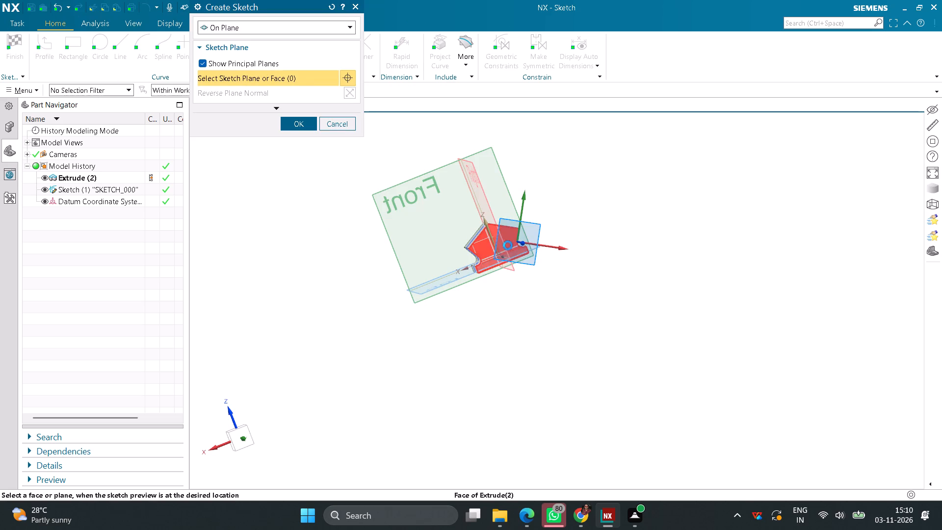
left_click(298, 127)
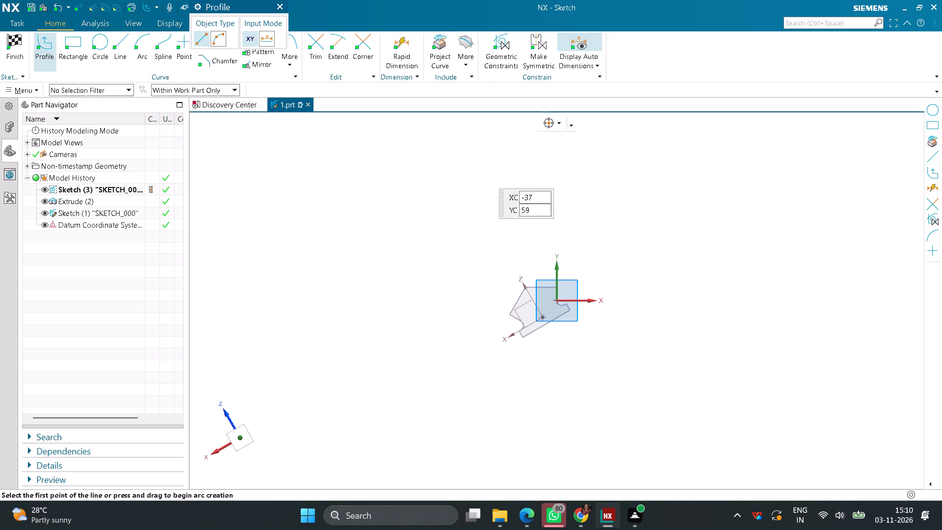
right_click(13, 156)
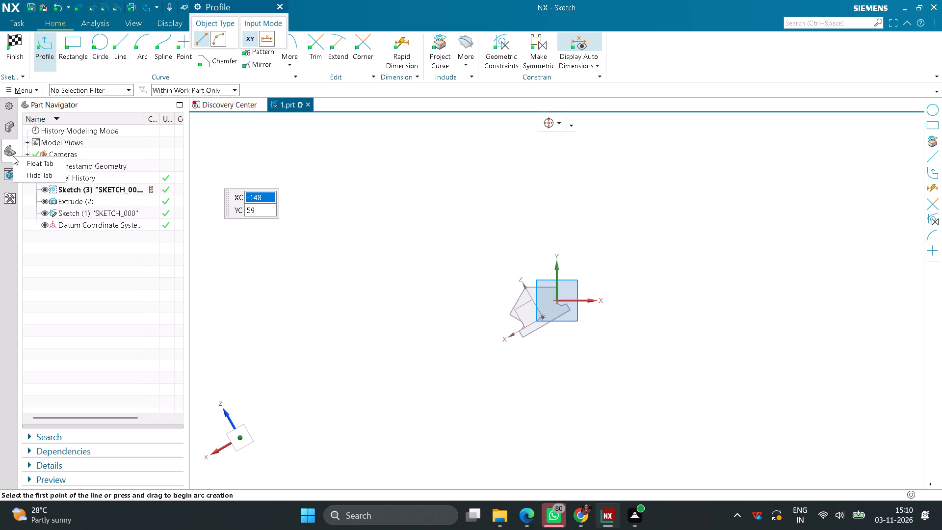
left_click(13, 156)
left_click(9, 152)
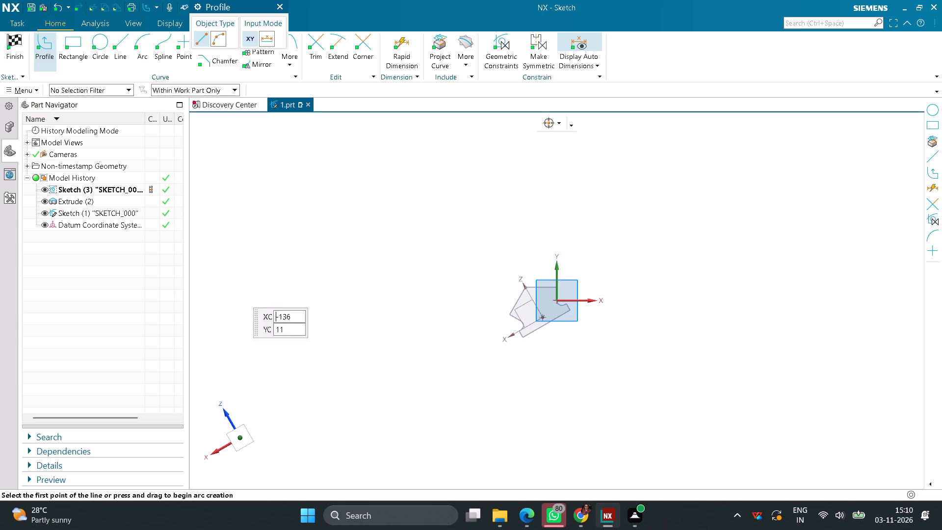
left_click(16, 47)
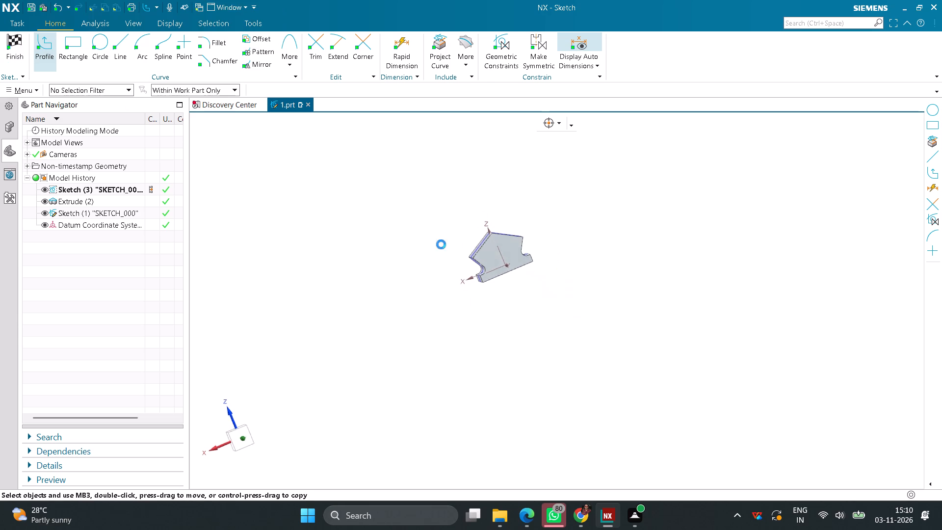
Create another sketch on the Right datum plane and finish it without drawing anything.
middle_click_drag(613, 269, 579, 282)
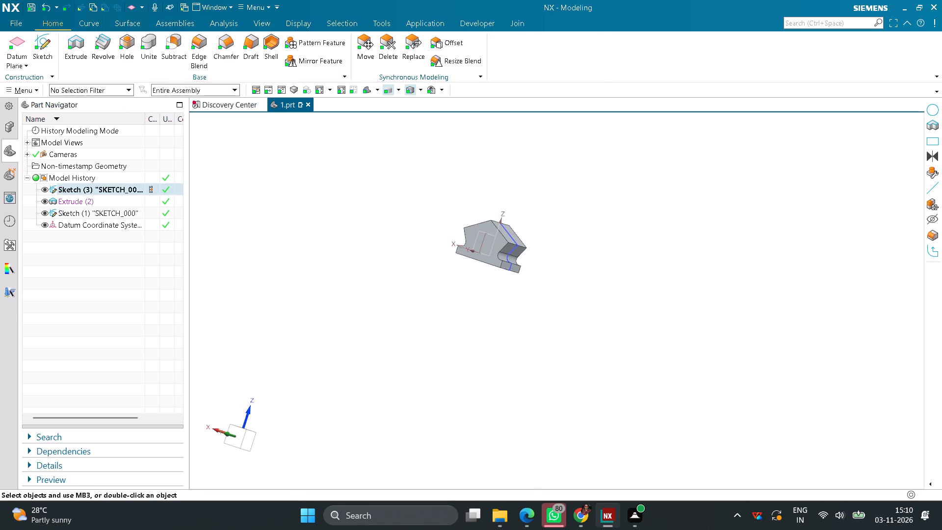
left_click(237, 430)
left_click(53, 50)
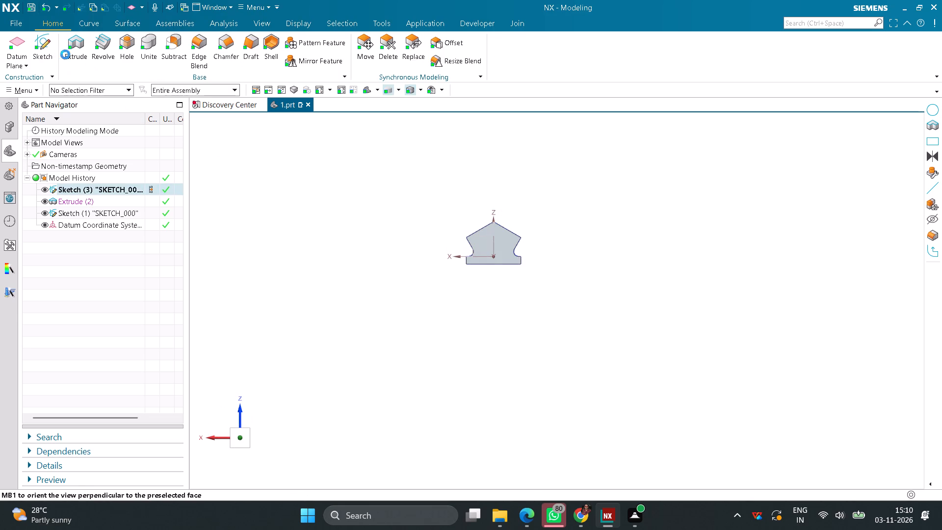
left_click(494, 247)
left_click(296, 126)
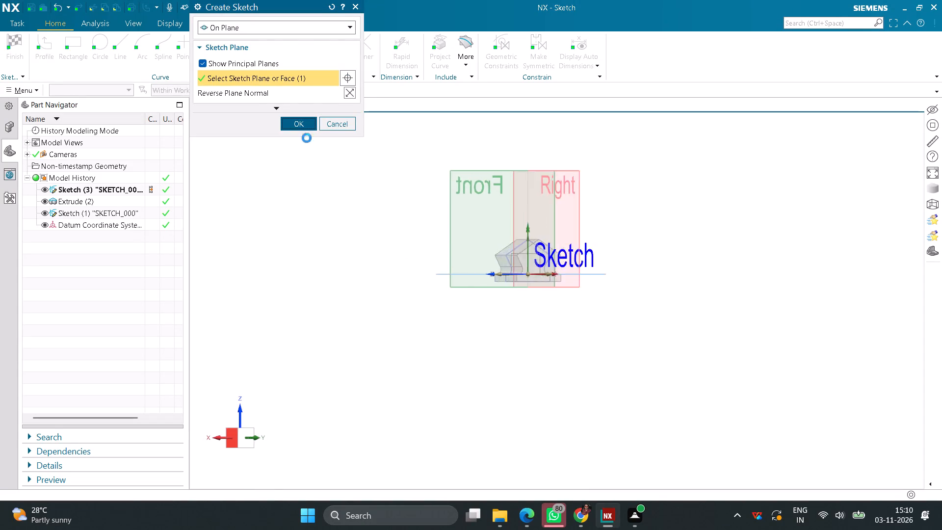
middle_click_drag(562, 343, 501, 354)
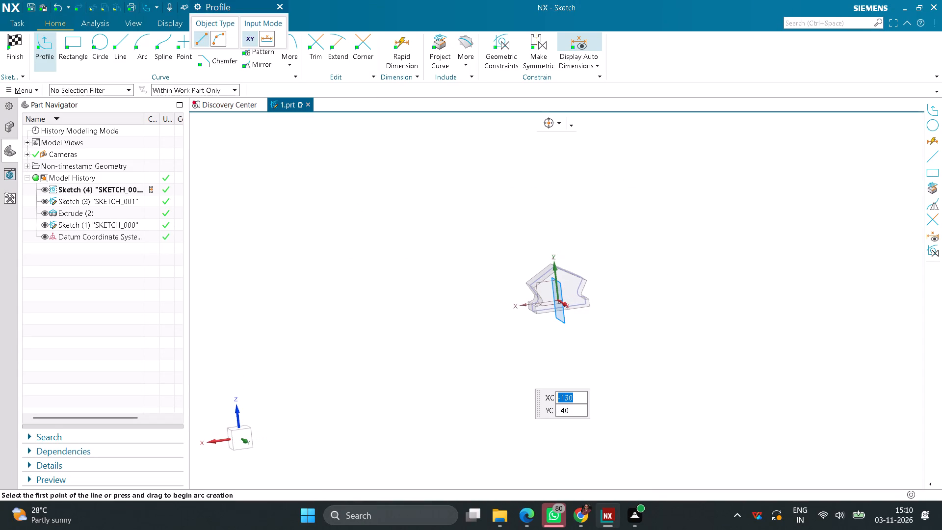
left_click(10, 40)
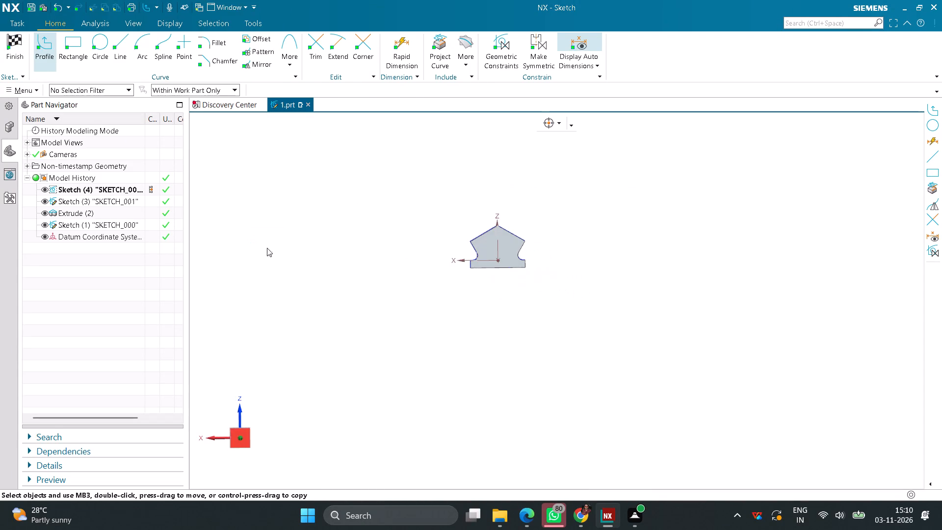
Create a sketch on the body's end face on the positive Y side and draw a 9.5 mm diameter circle near its centre.
left_click(51, 56)
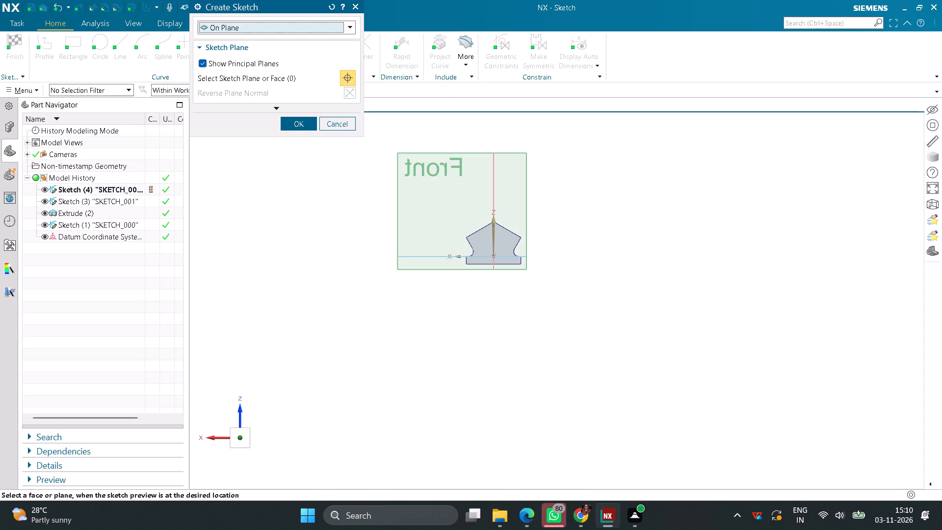
left_click(511, 248)
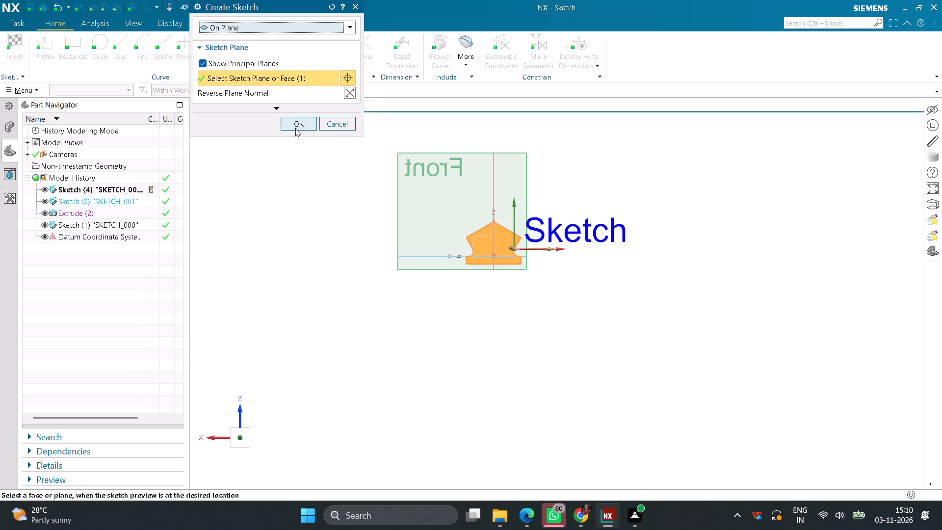
left_click(295, 126)
scroll(484, 247, "up", 2)
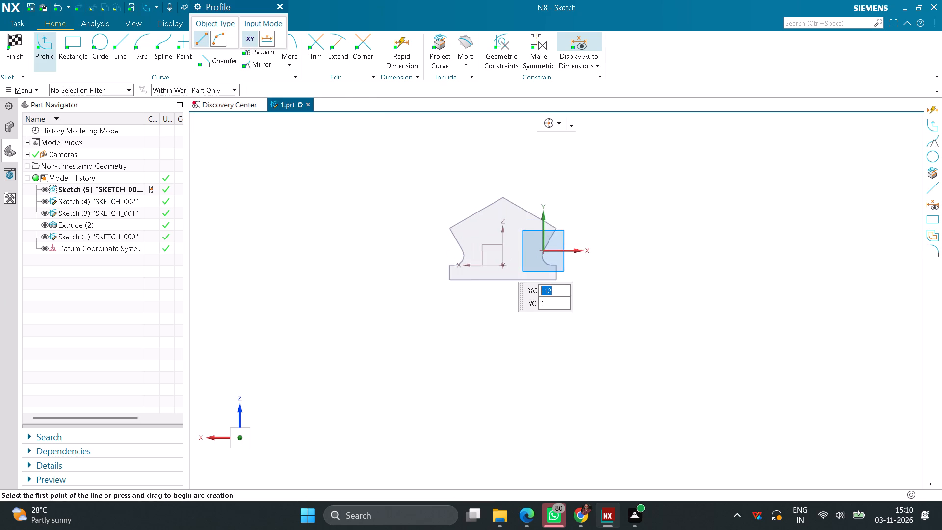
scroll(484, 247, "up", 4)
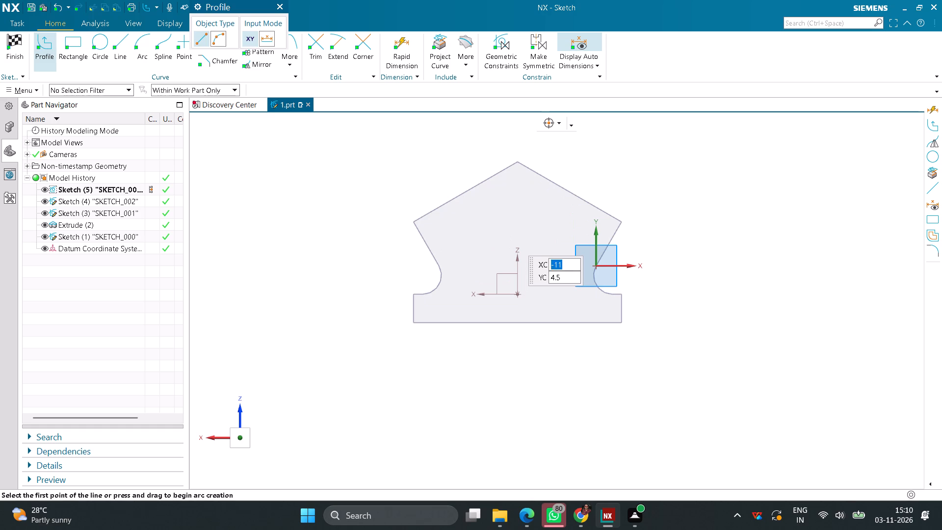
left_click(515, 239)
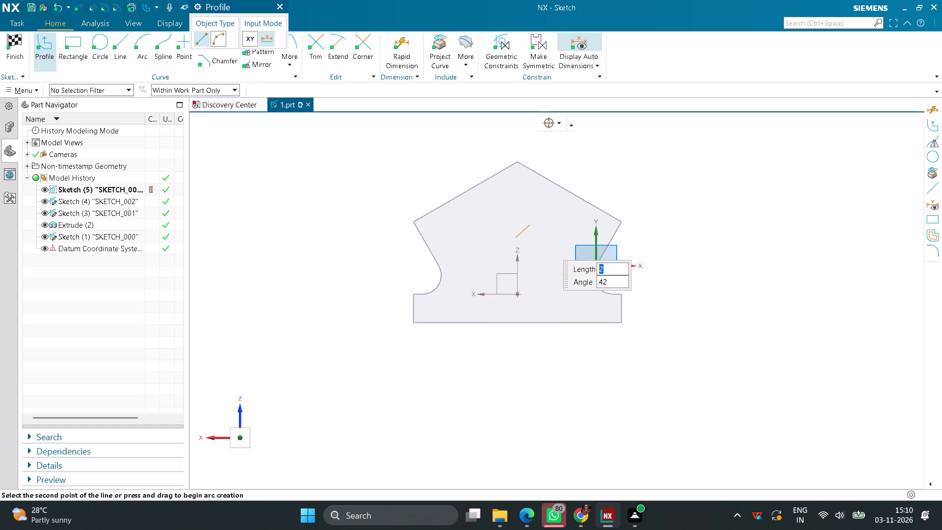
left_click(98, 40)
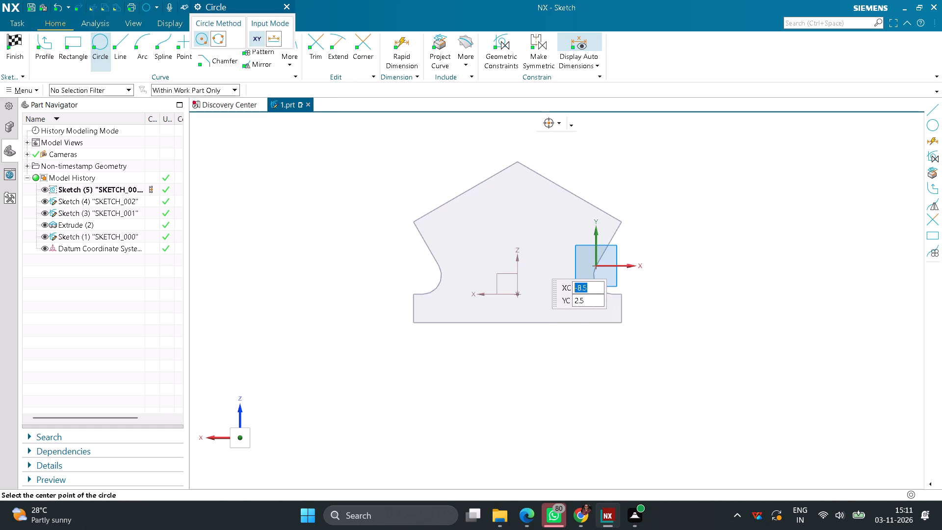
left_click_drag(518, 244, 525, 235)
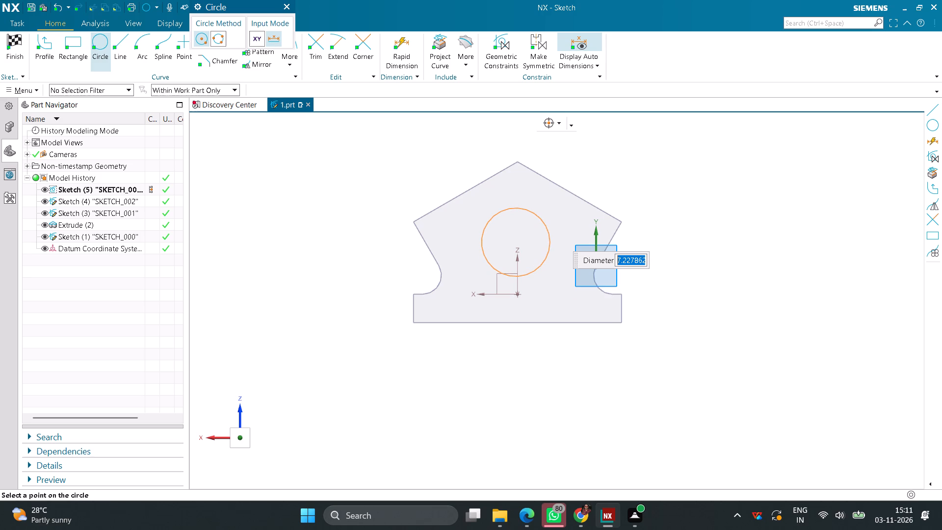
type("9.5")
key("Return")
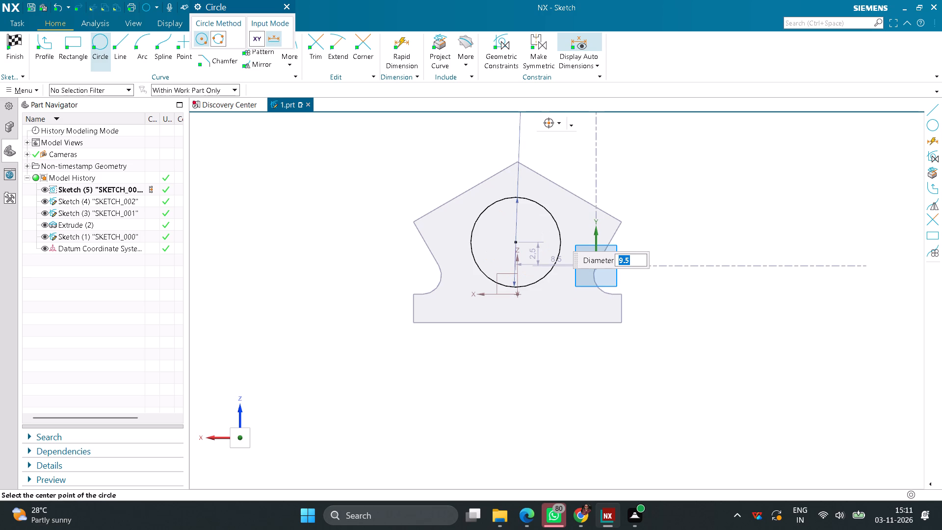
middle_click(308, 171)
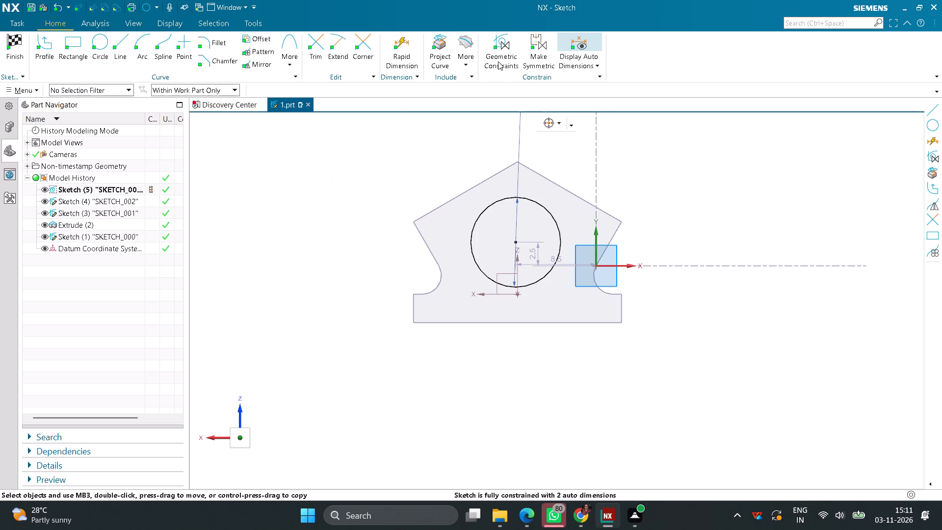
Constrain the circle's centre to align vertically with the datum origin.
left_click(501, 51)
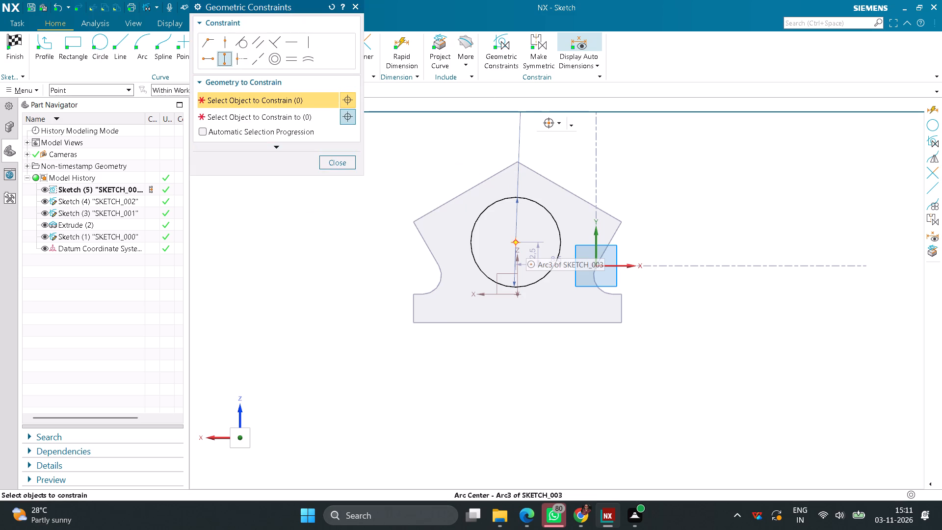
left_click(516, 242)
left_click(270, 119)
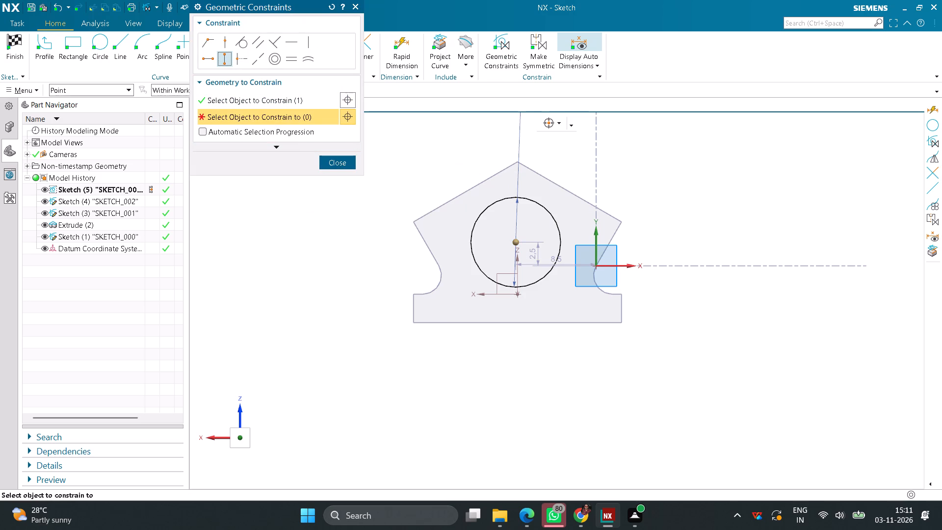
left_click(518, 294)
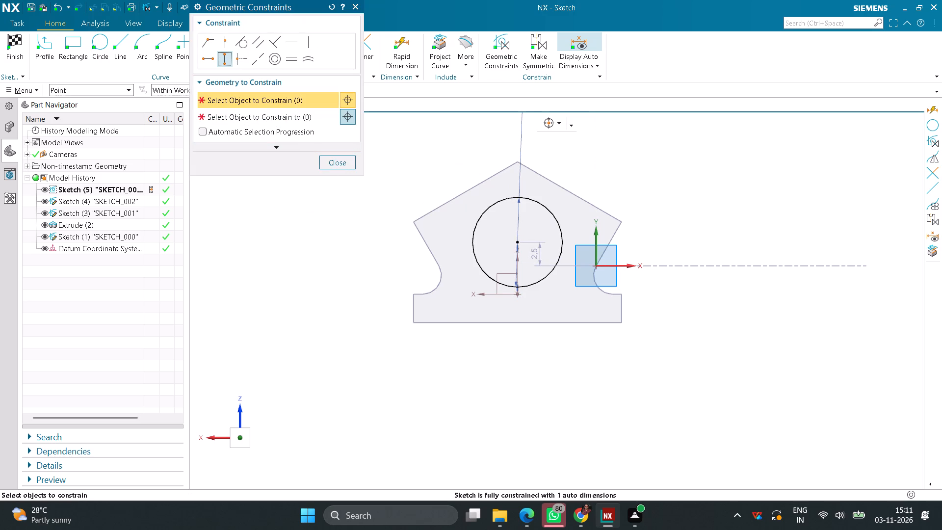
left_click(338, 159)
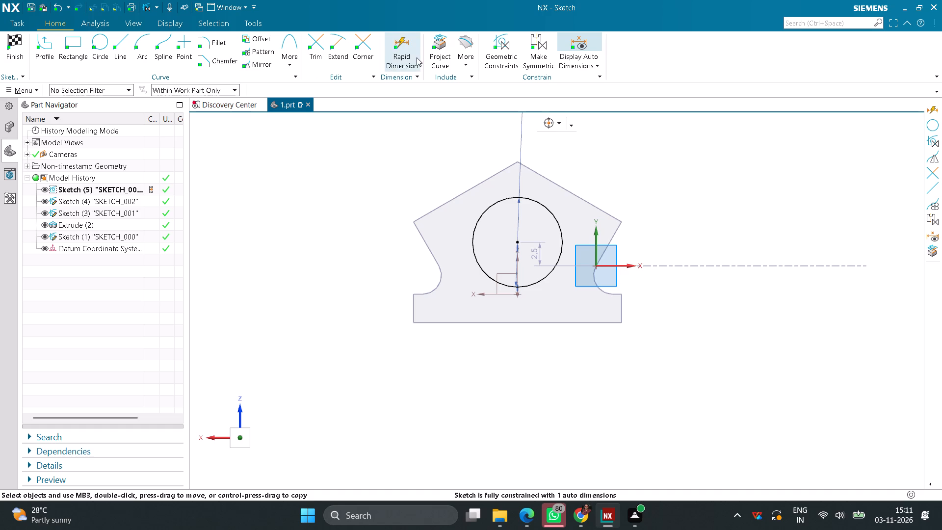
Dimension the circle's centre 7.5 mm above the body's bottom edge and finish the sketch.
left_click(396, 53)
left_click(522, 244)
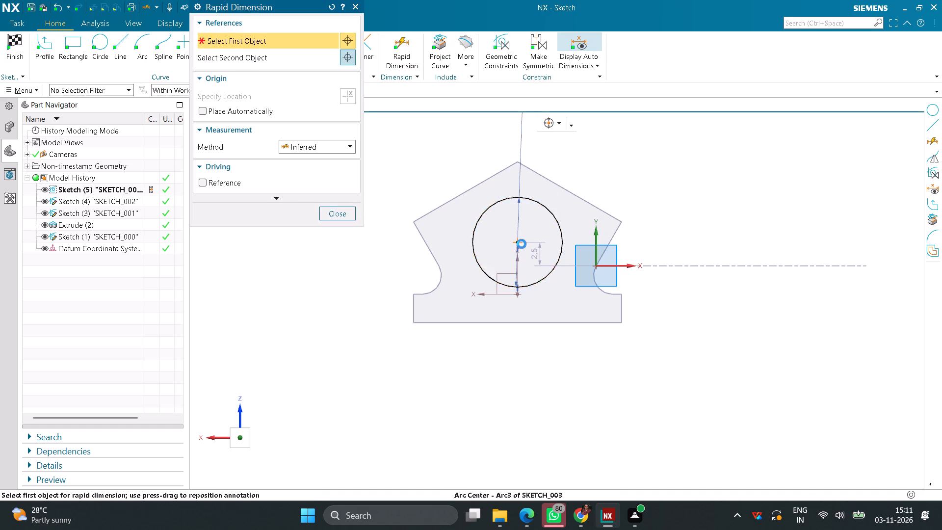
left_click(524, 323)
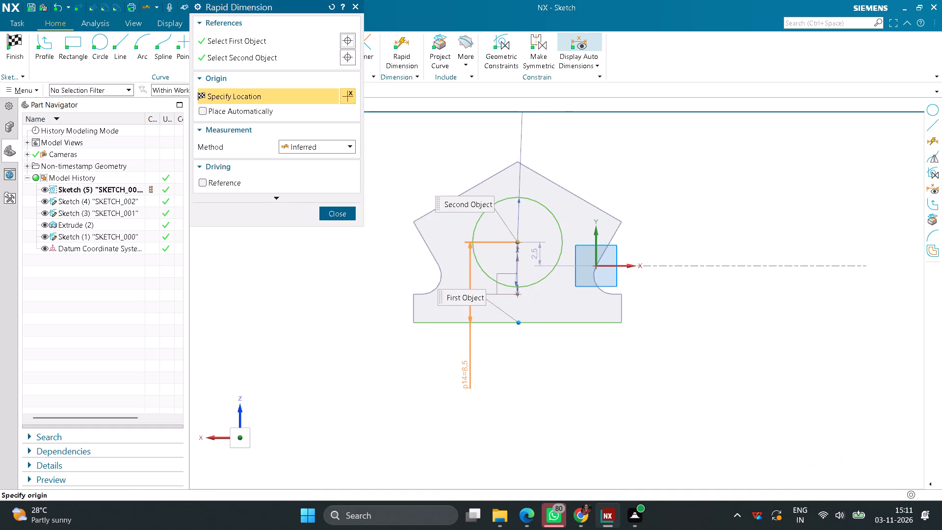
left_click(465, 375)
type("7.5")
key("Return")
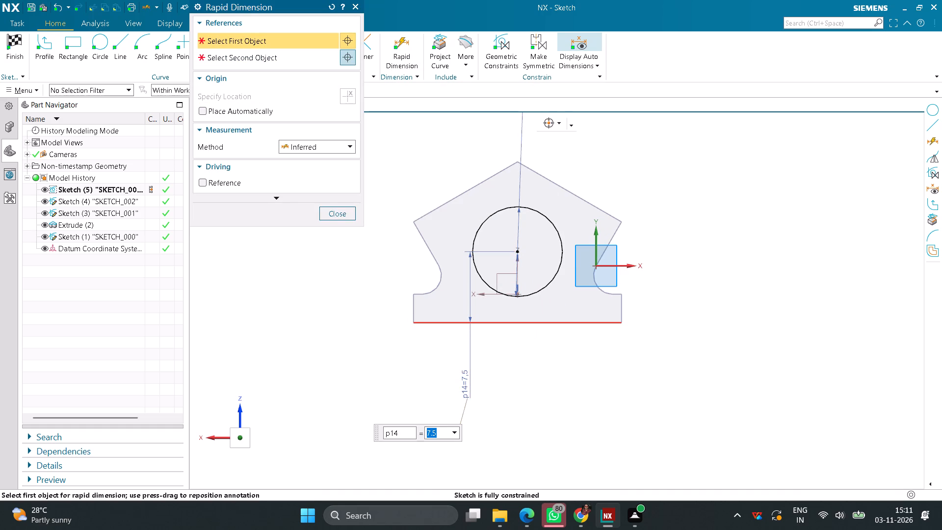
left_click(341, 212)
left_click(16, 50)
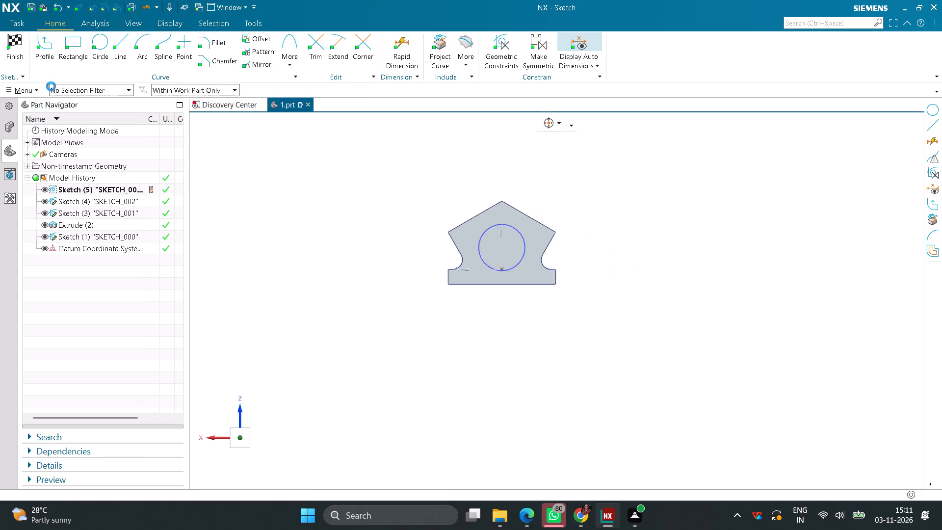
Extrude the circle 6.5 mm outward from the end face as a solid boss united with the body.
left_click(78, 54)
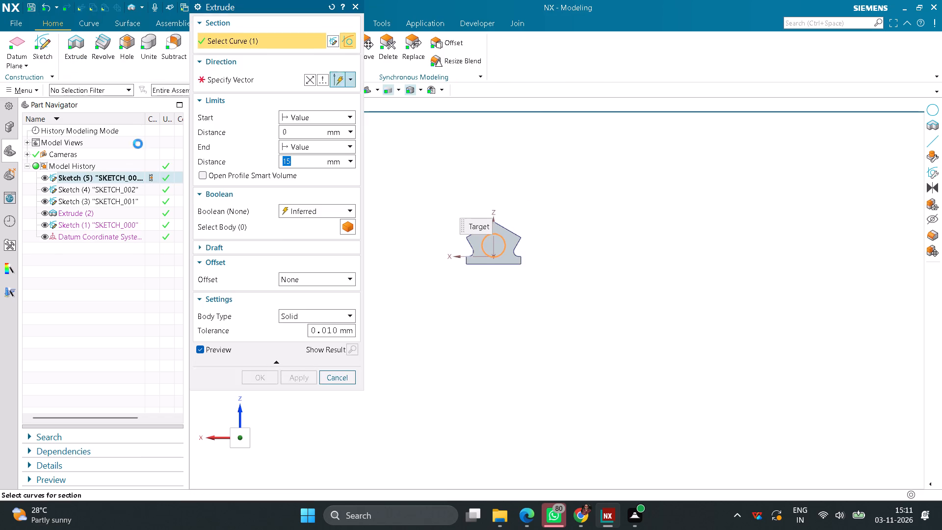
middle_click_drag(422, 311, 494, 335)
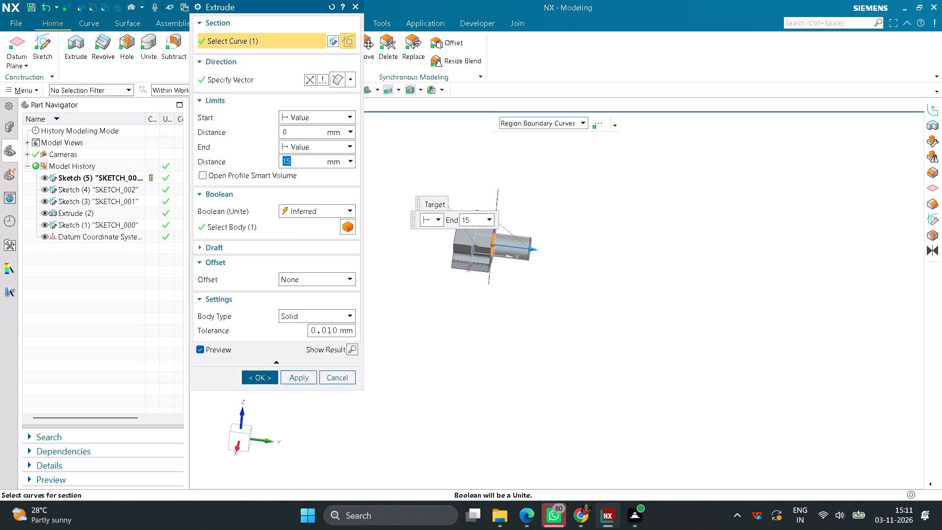
type("6.5")
key("Return")
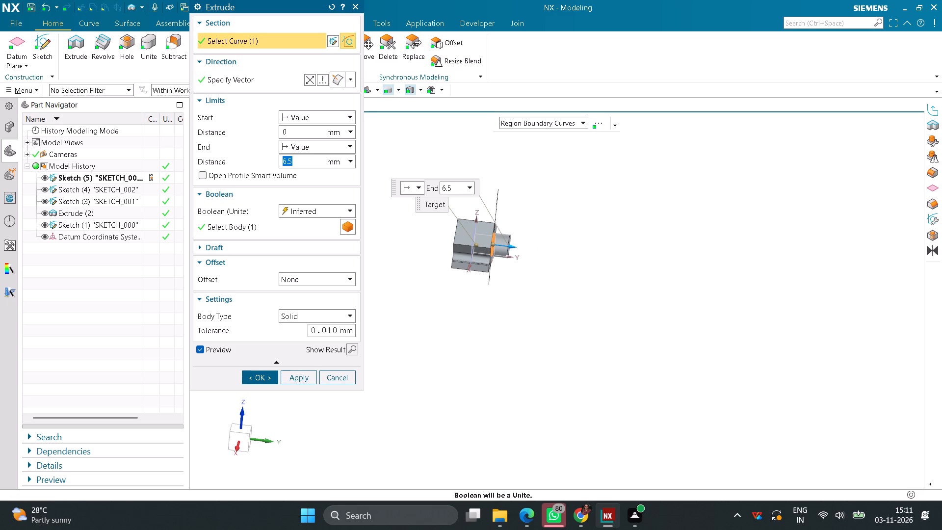
left_click(262, 376)
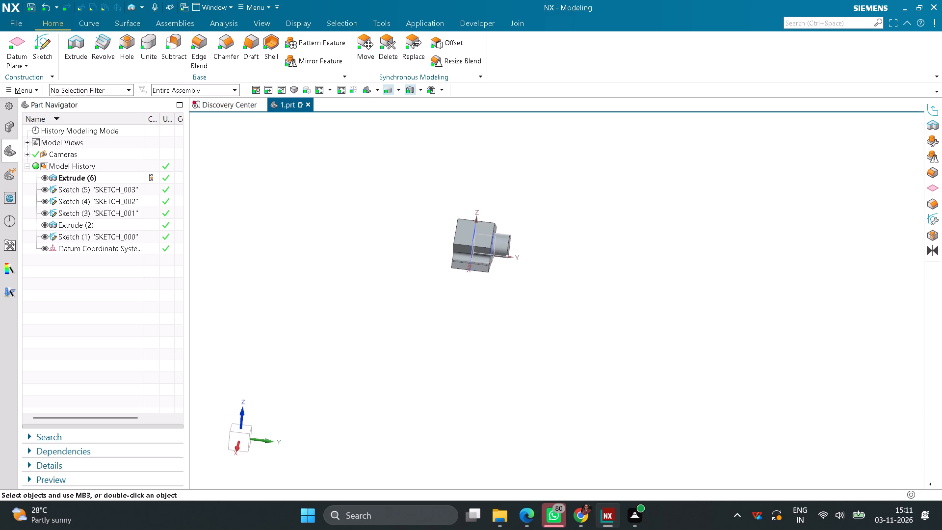
Apply a 1 mm radius edge blend to the circular edge where the boss meets the end face.
left_click(201, 41)
middle_click_drag(565, 377, 509, 383)
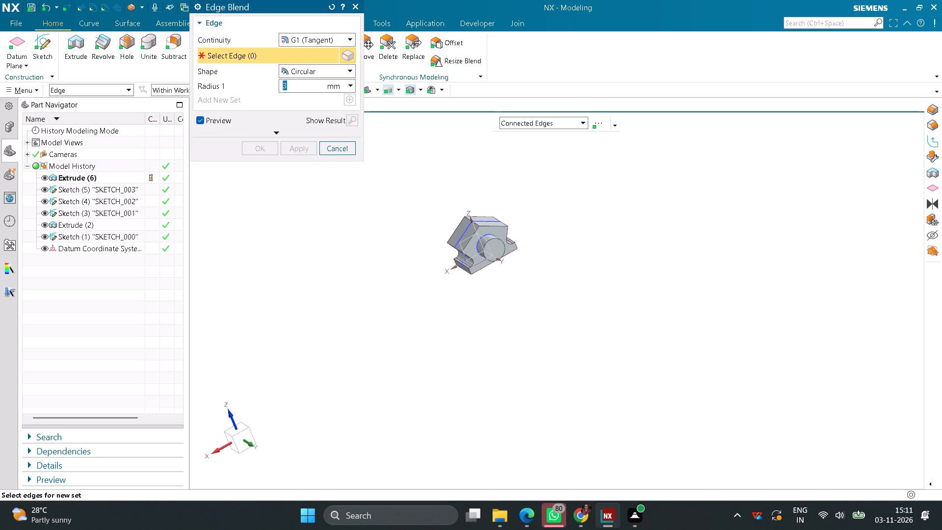
scroll(484, 261, "up", 7)
left_click(474, 204)
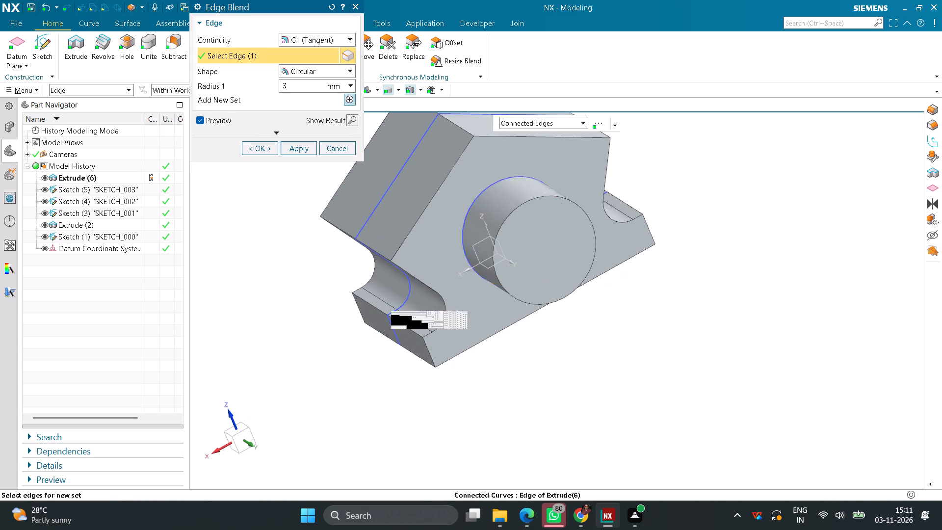
key("1")
key("Return")
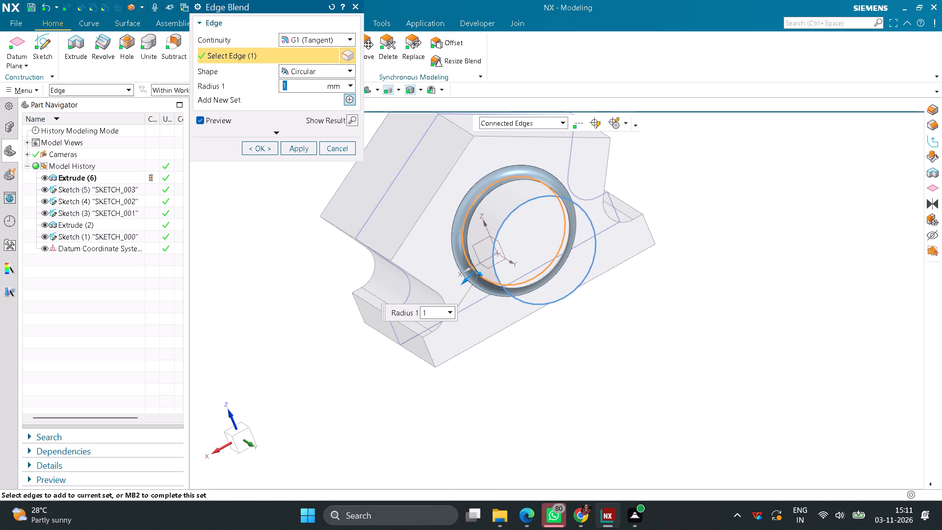
left_click(259, 149)
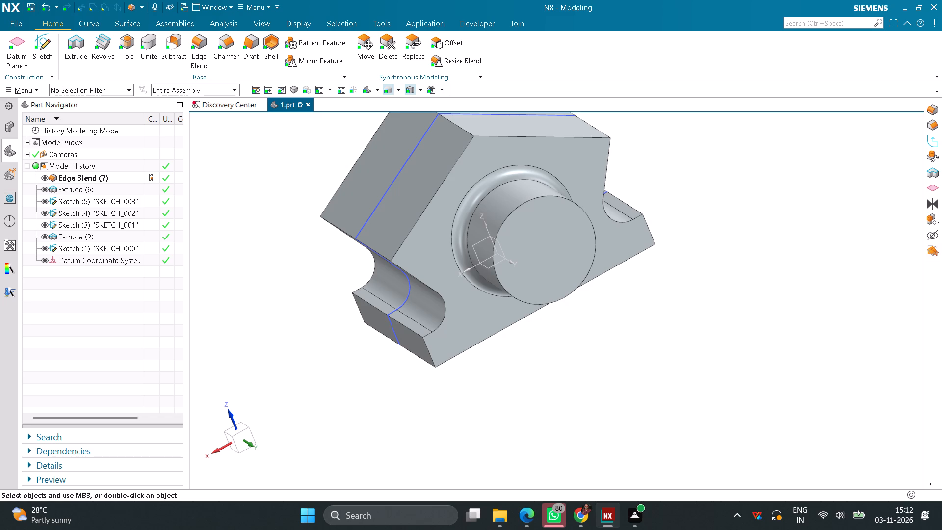
Create a sketch on the opposite end face, negative Y side, and draw a 12.5 mm diameter circle beyond the body's negative X side.
middle_click_drag(276, 319, 368, 325)
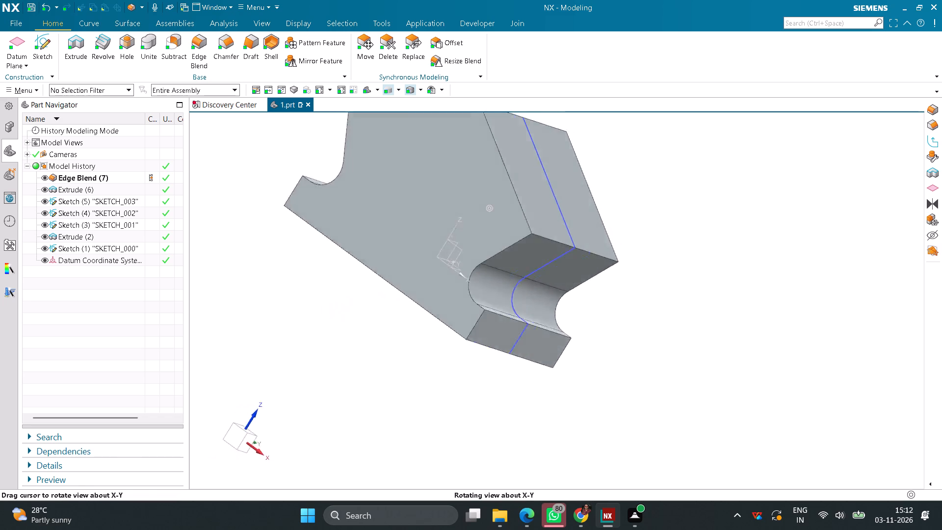
middle_click_drag(368, 325, 376, 347)
left_click(234, 440)
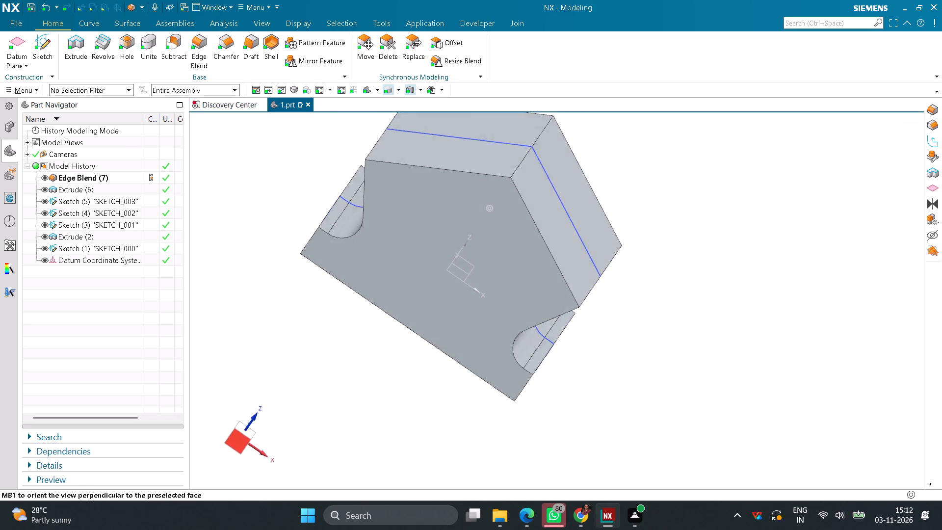
left_click(42, 52)
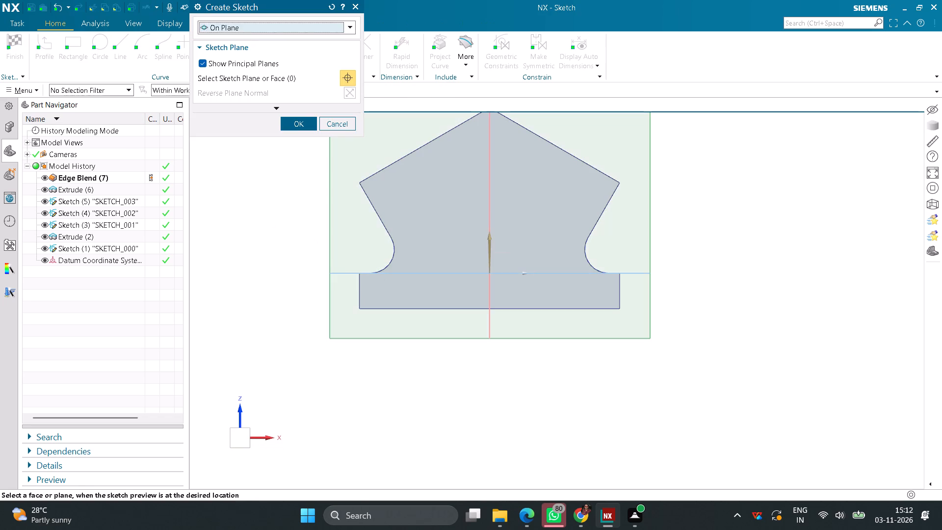
left_click(439, 247)
left_click(296, 123)
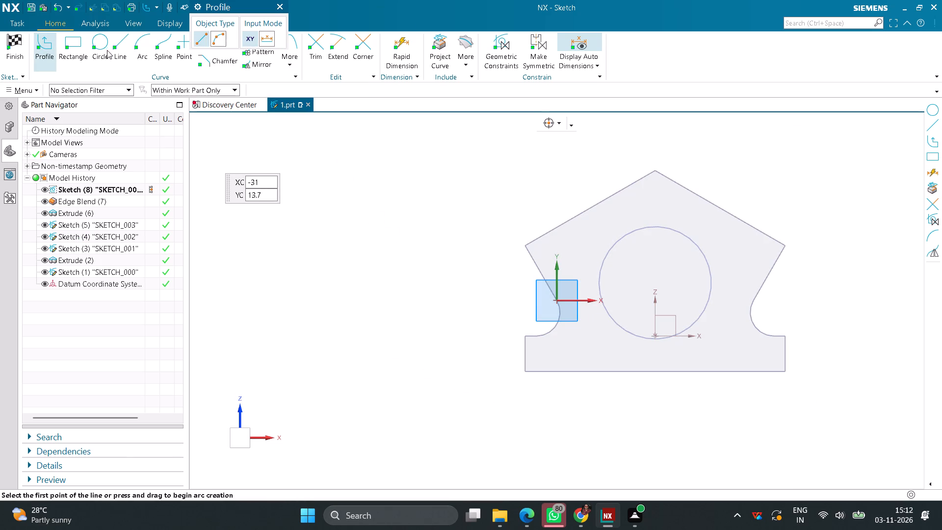
left_click(105, 49)
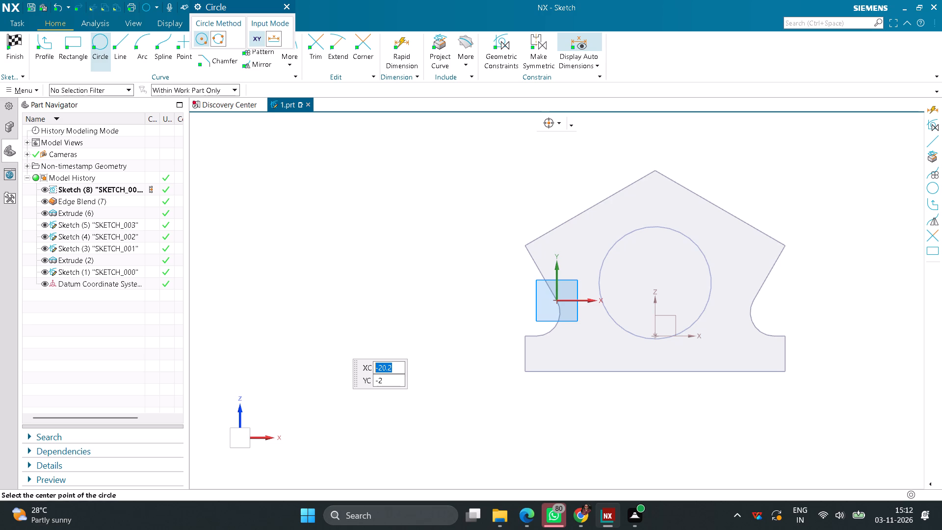
left_click(318, 324)
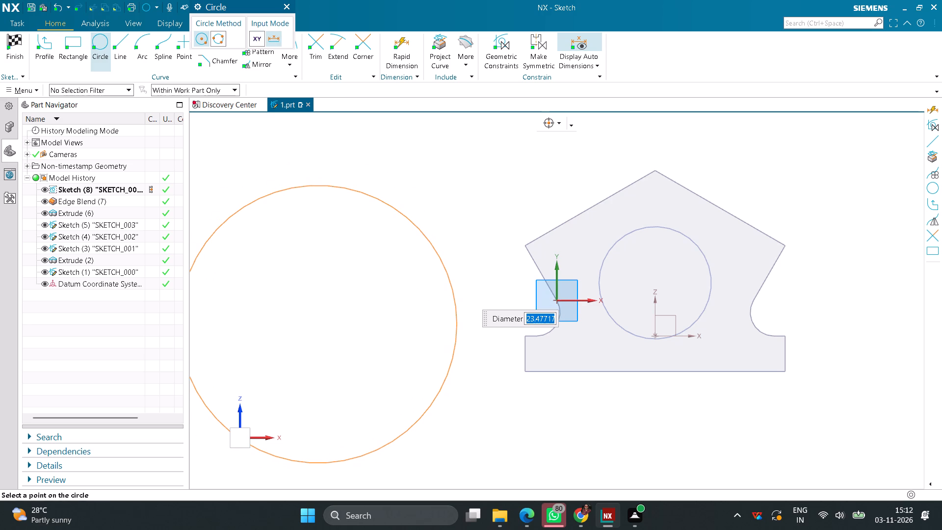
type("12.5")
key("Return")
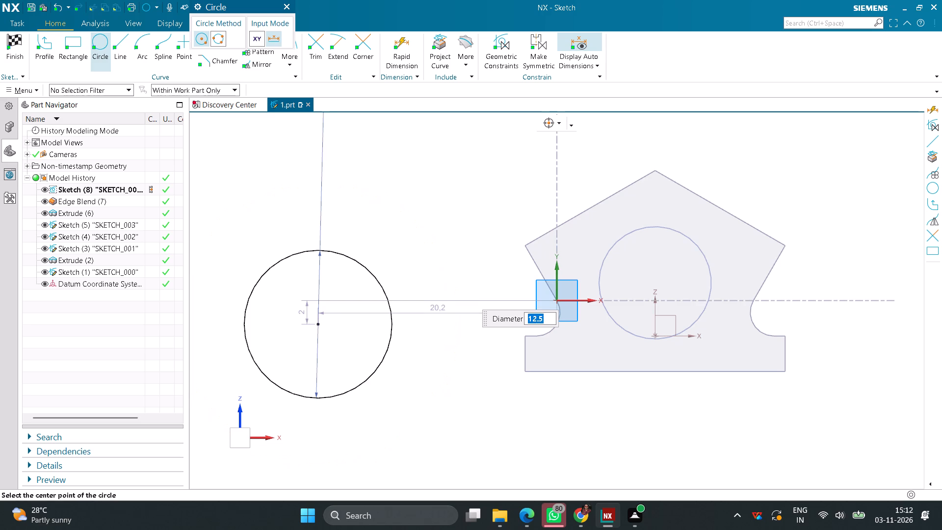
middle_click(453, 169)
Constrain the 12.5 mm circle concentric with the 9.5 mm circle of the earlier boss sketch.
left_click(520, 40)
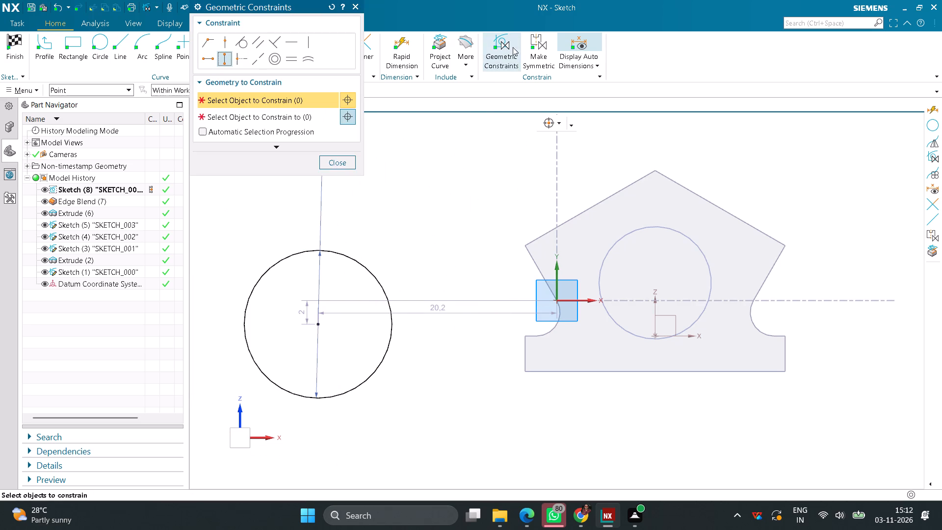
left_click(279, 59)
left_click(345, 253)
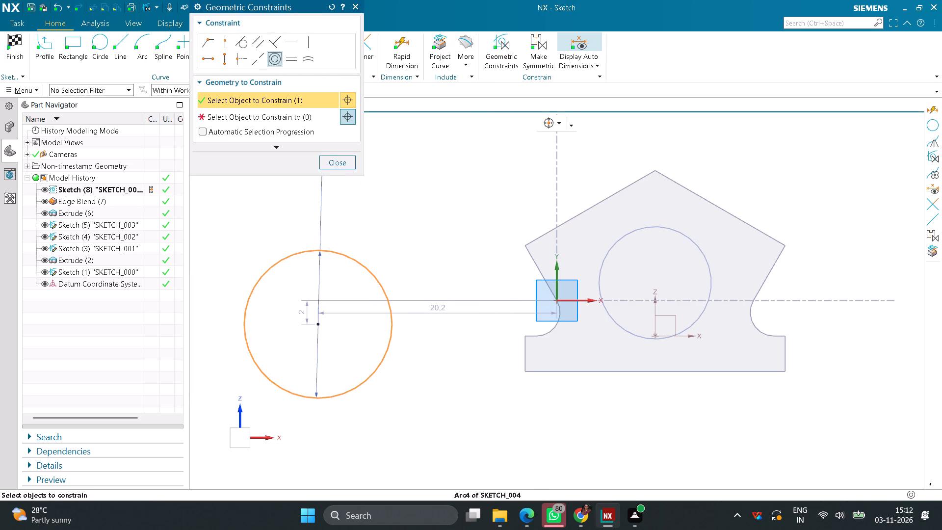
left_click(286, 117)
left_click(645, 227)
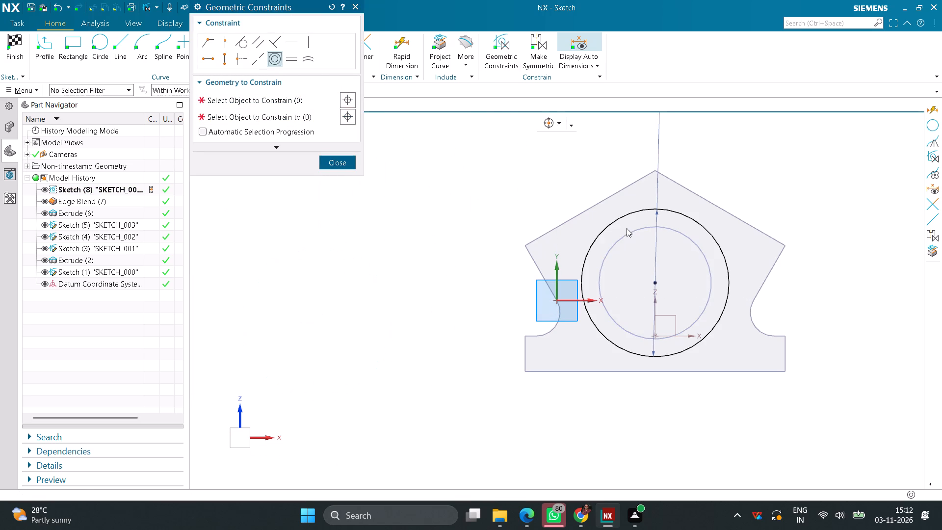
Finish the sketch and extrude the 12.5 mm circle 13 mm inward through reversed direction, subtracting it from the body.
left_click(344, 166)
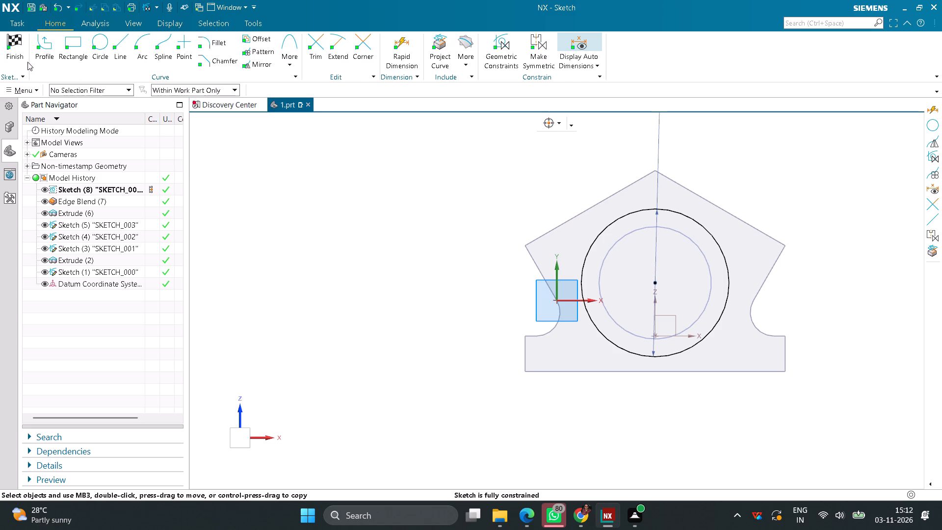
left_click(18, 43)
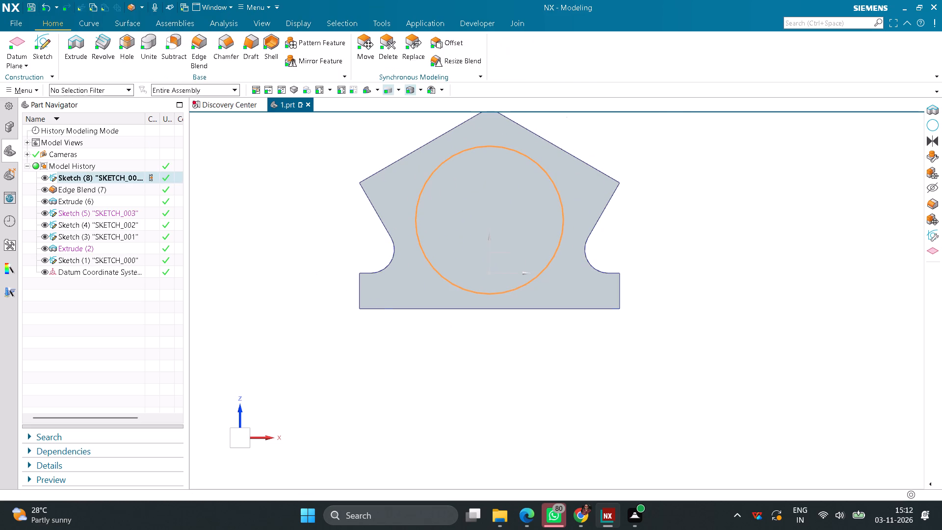
left_click(82, 58)
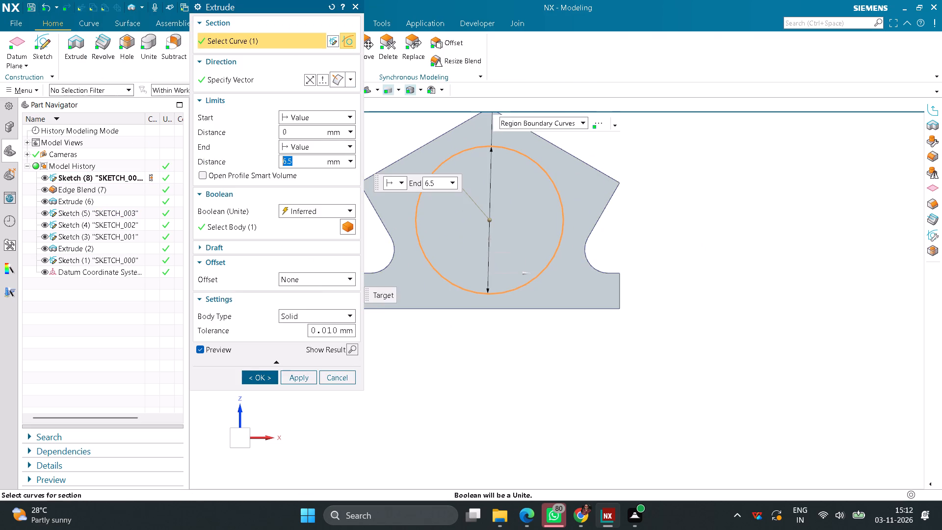
scroll(598, 363, "down", 3)
middle_click_drag(663, 369, 603, 371)
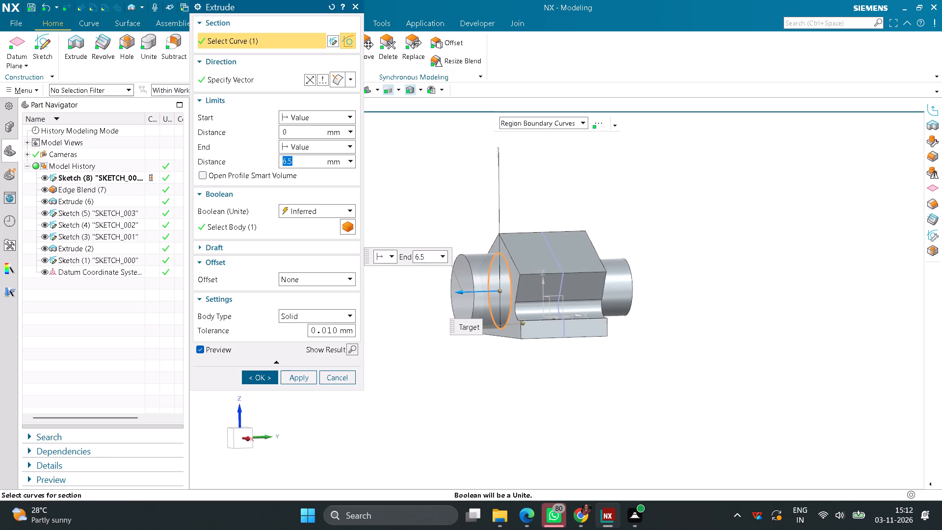
type("13")
key("Return")
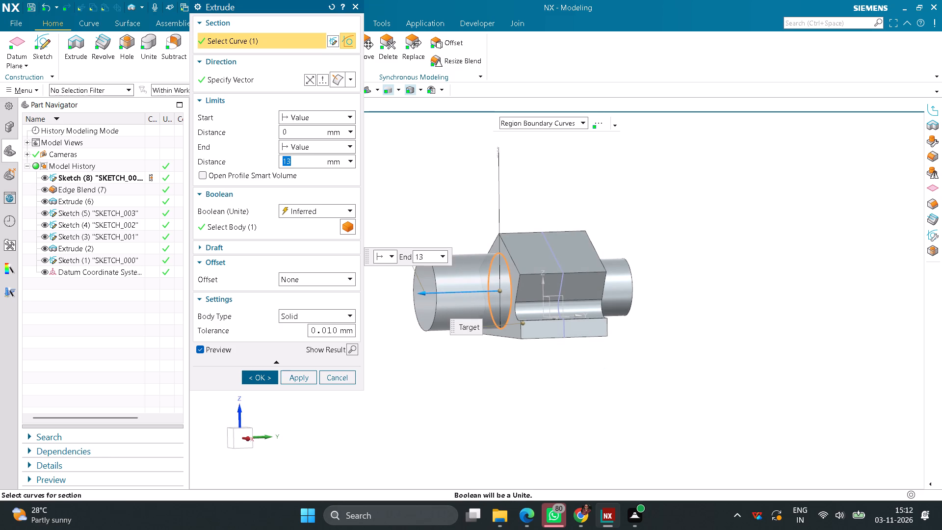
left_click(309, 78)
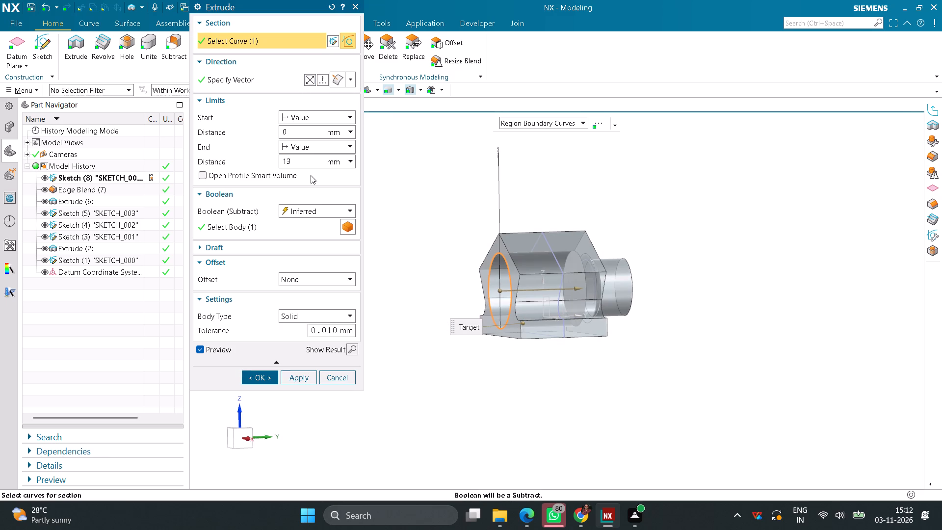
left_click(263, 379)
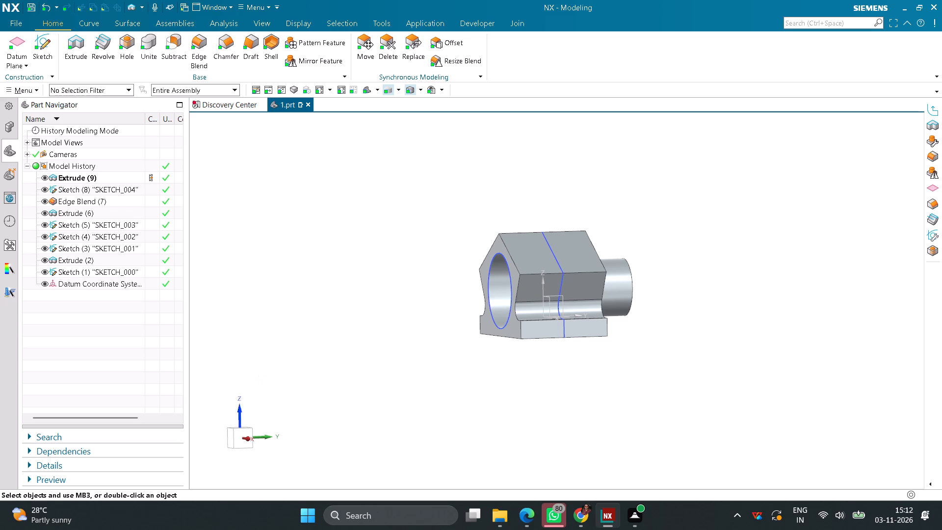
Create a sketch on the boss's end face and draw a 6 mm diameter circle centred on the sketch origin.
middle_click_drag(641, 406, 580, 406)
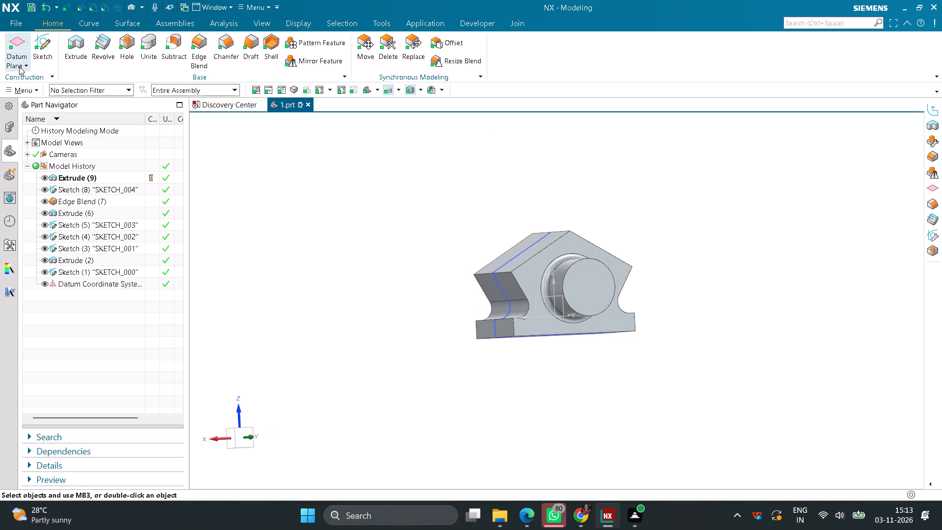
left_click(48, 40)
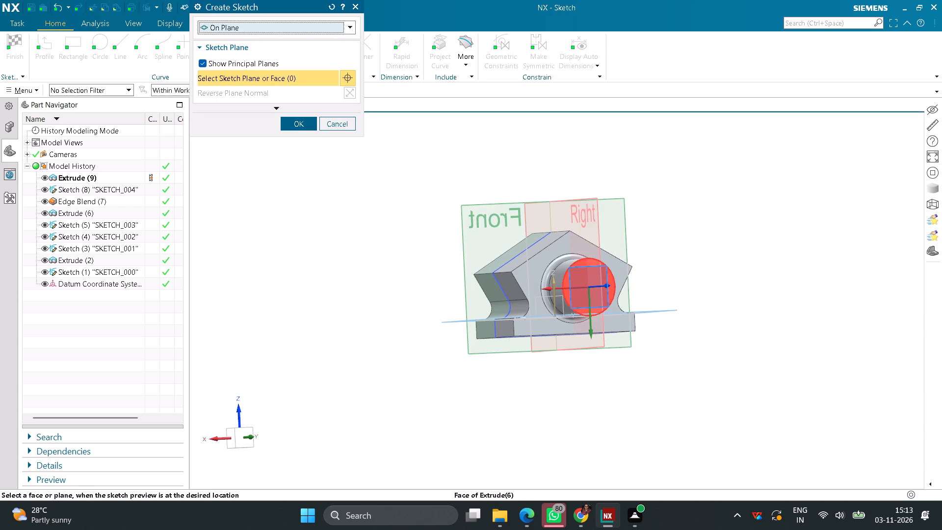
left_click(574, 284)
left_click(295, 125)
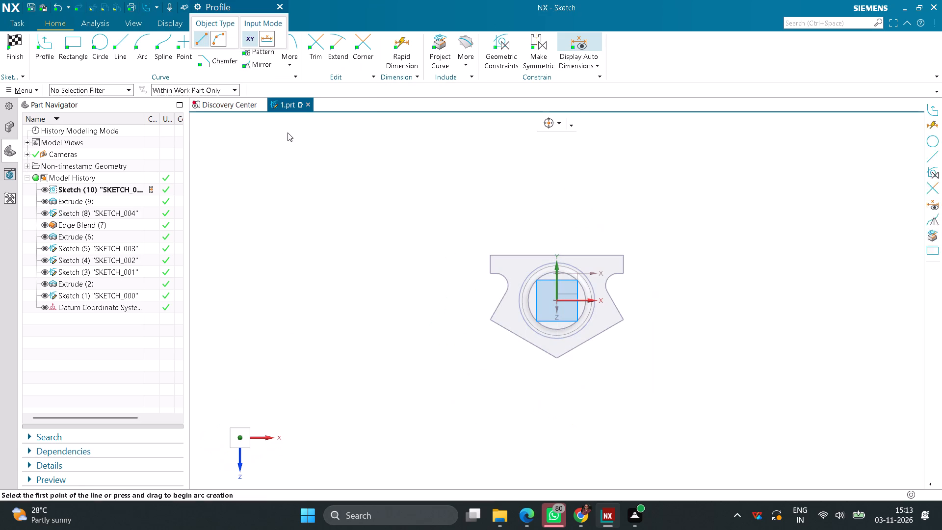
left_click(104, 39)
scroll(548, 295, "up", 3)
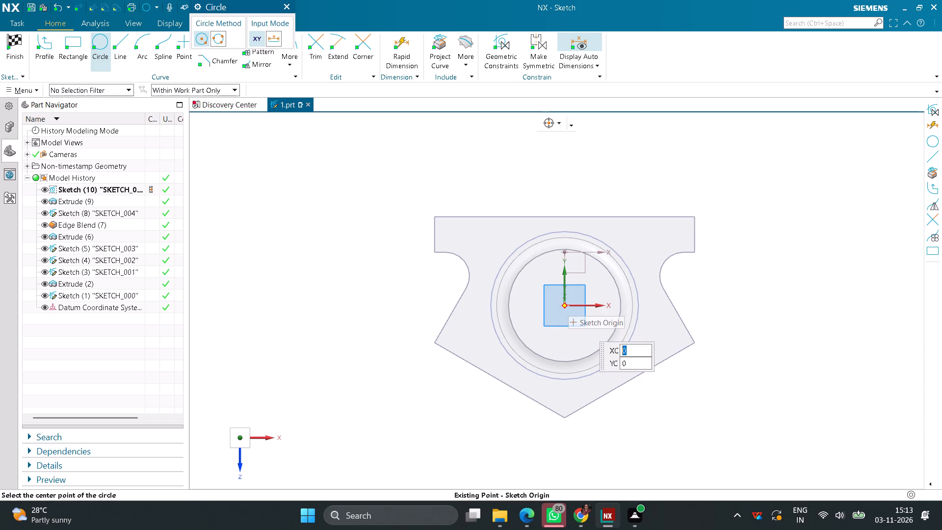
left_click(565, 307)
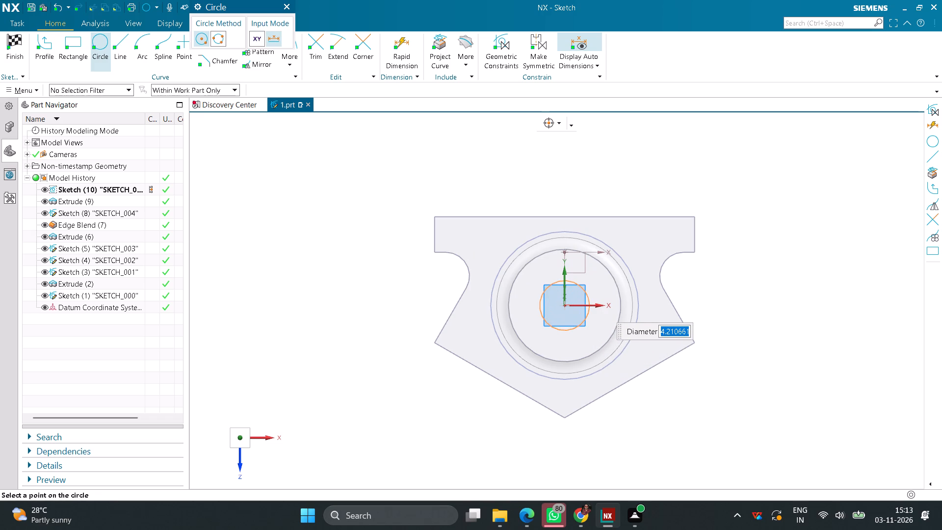
key("6")
key("Return")
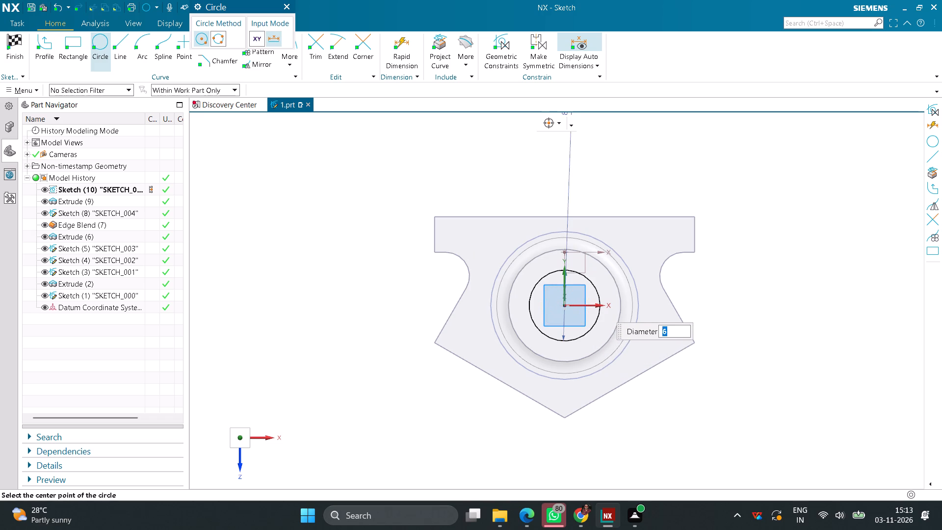
middle_click(329, 196)
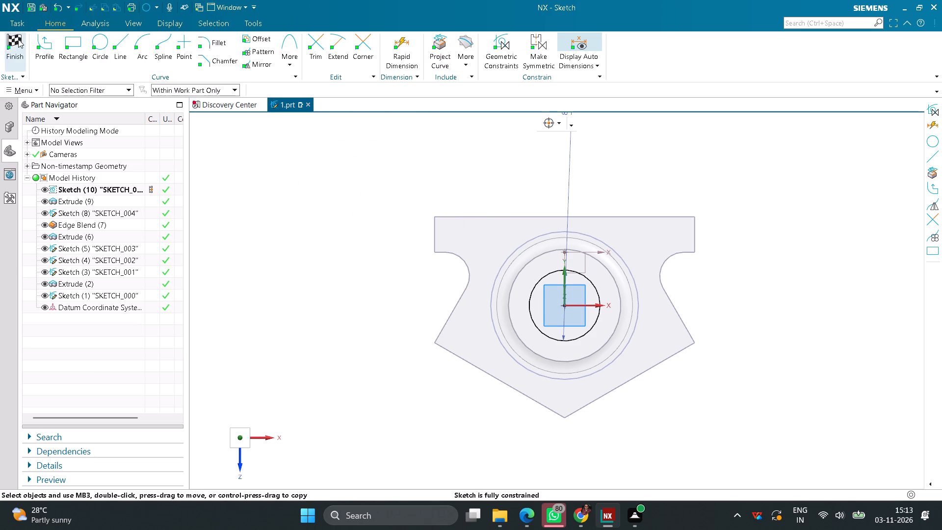
Finish the sketch and extrude the 6 mm circle 13 mm inward through the boss, subtracting it from the body.
left_click(18, 39)
left_click(77, 55)
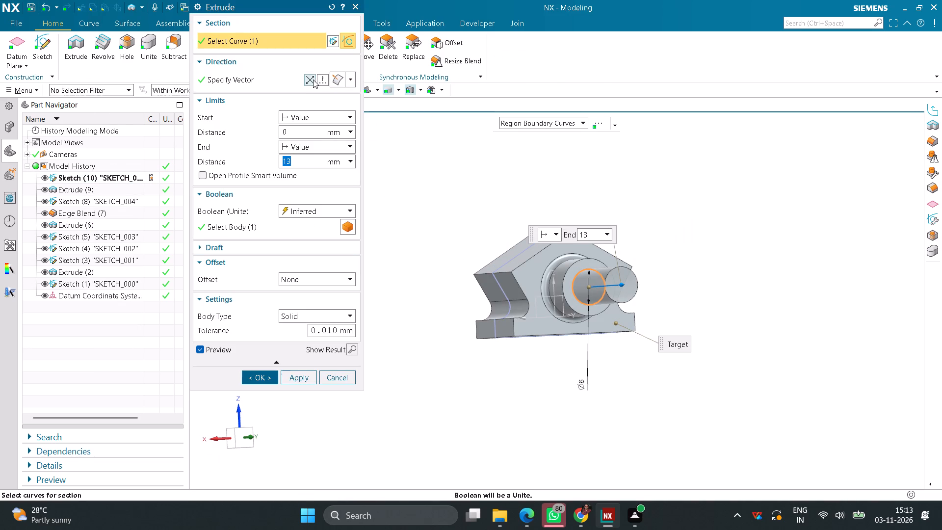
left_click(313, 79)
middle_click_drag(517, 361, 472, 363)
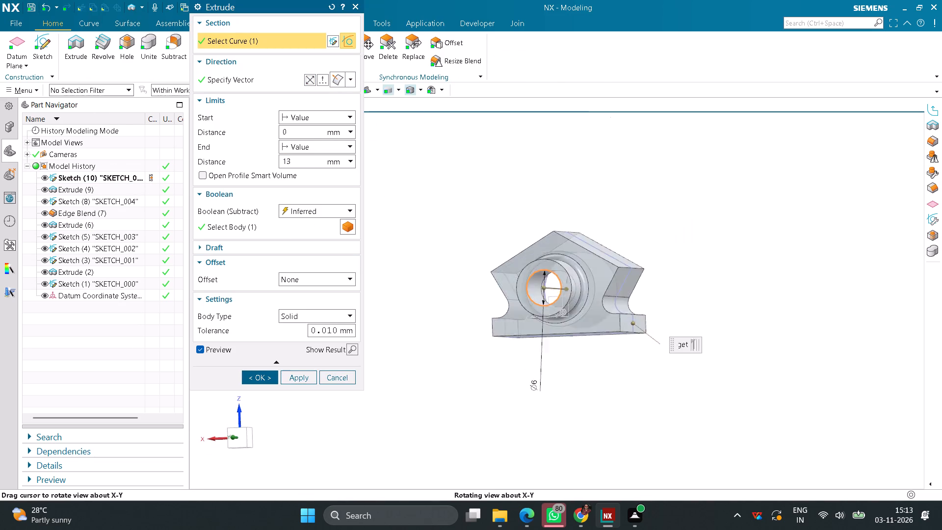
middle_click_drag(472, 363, 487, 369)
left_click(264, 374)
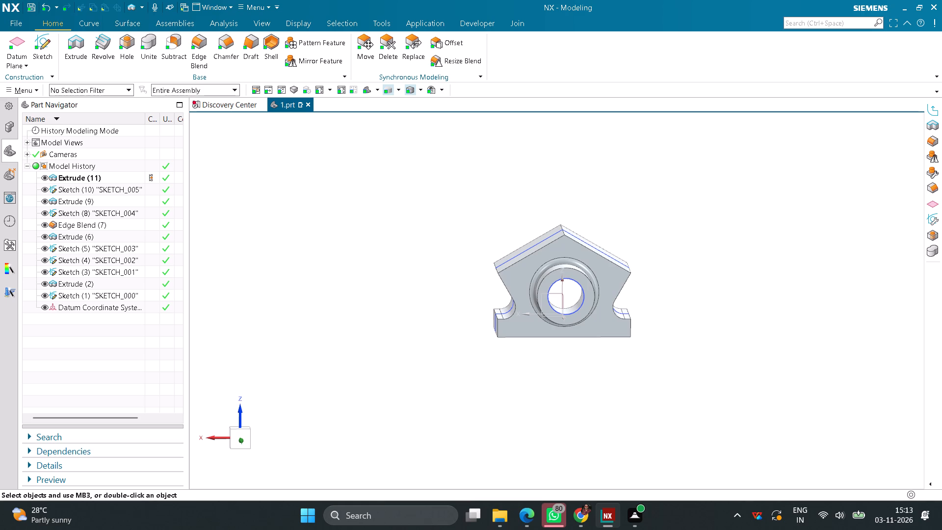
Create a sketch on the body's flat bottom face and place four points in two pairs, about 13.6 mm apart along X.
middle_click_drag(612, 410, 602, 323)
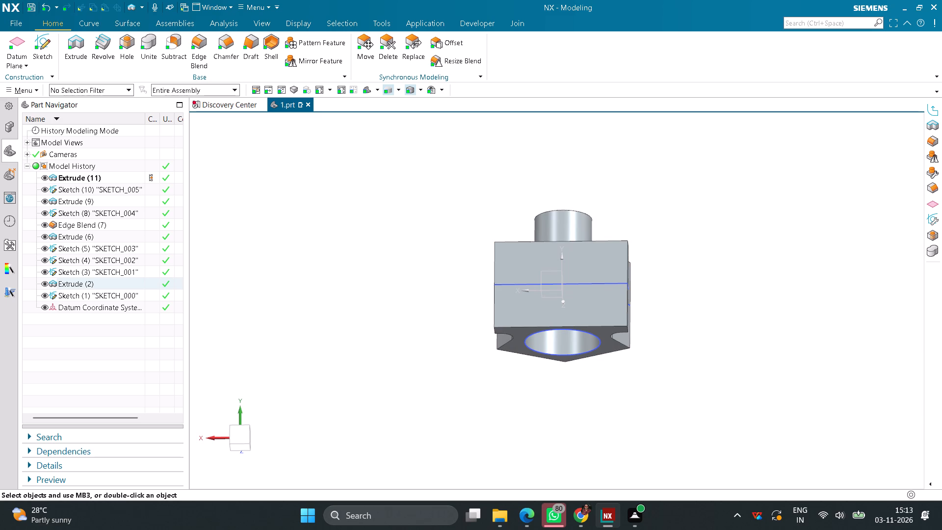
left_click(48, 55)
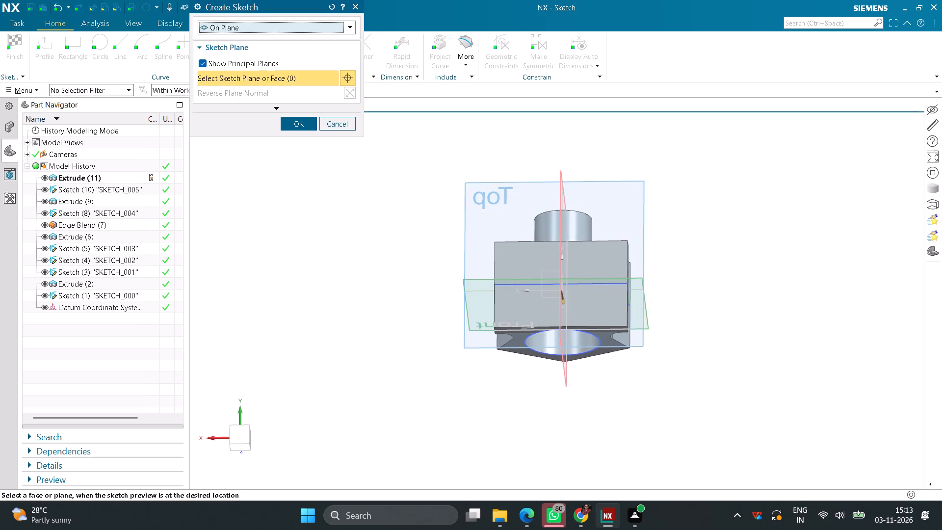
left_click(504, 261)
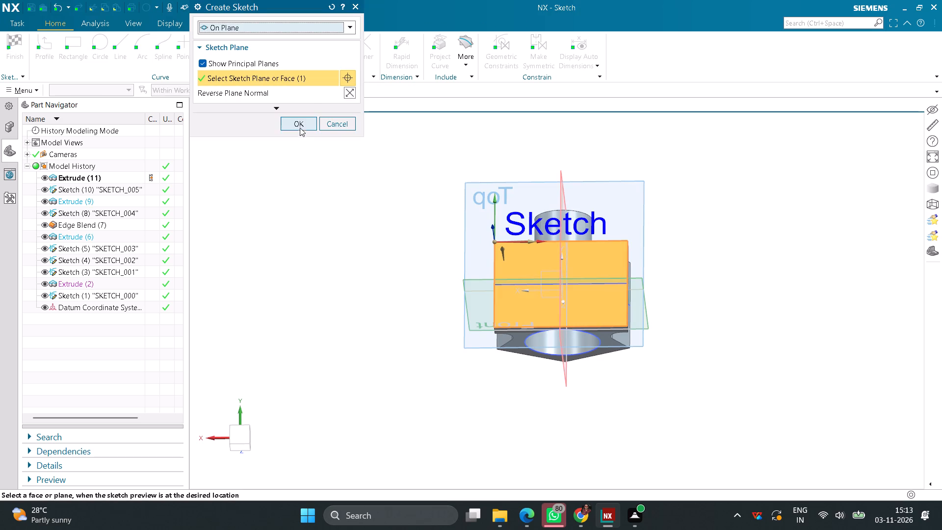
left_click(300, 126)
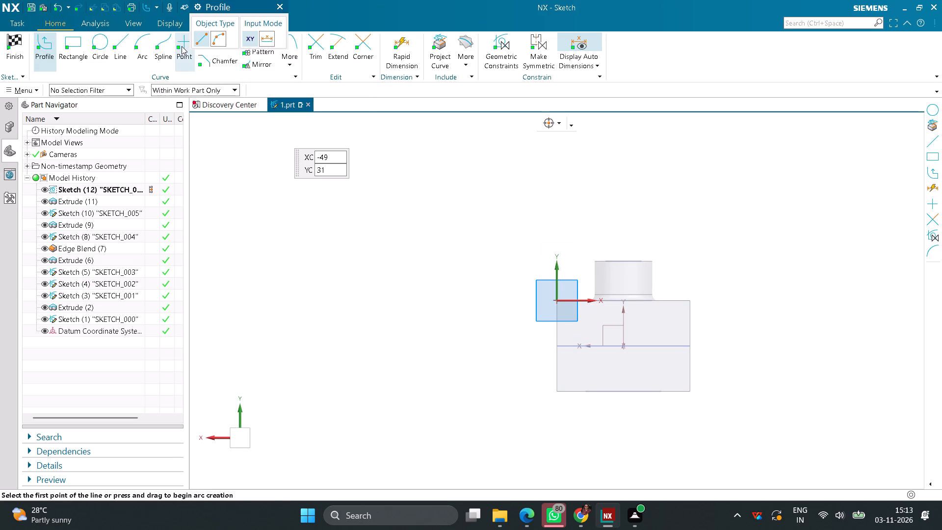
left_click(182, 46)
left_click(582, 327)
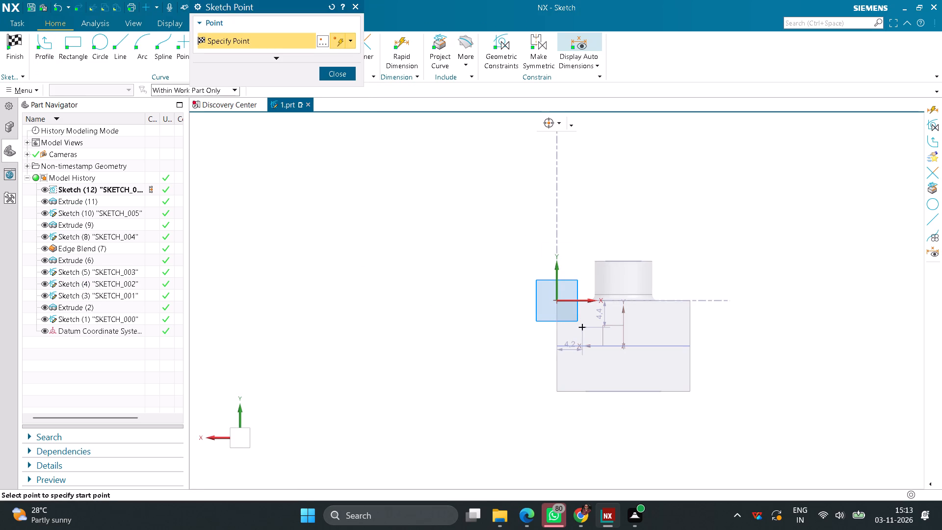
left_click(582, 364)
left_click(665, 319)
left_click(665, 369)
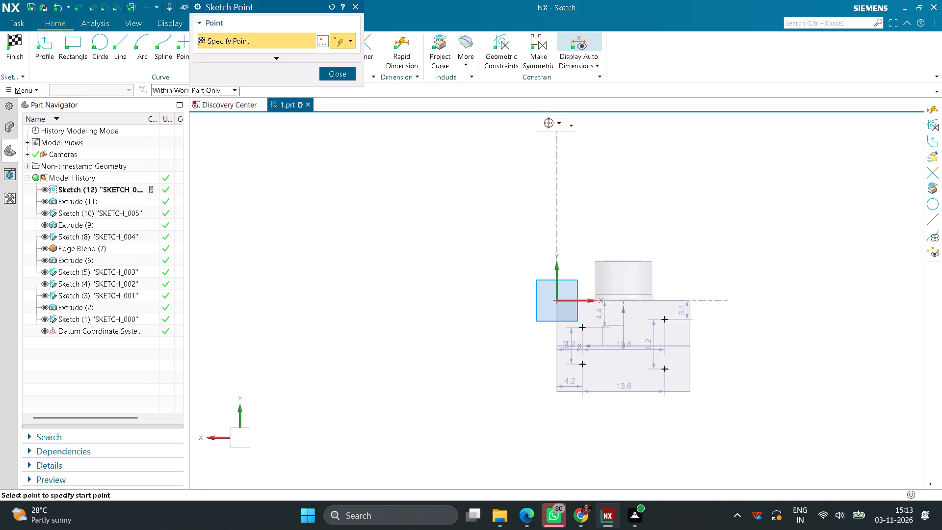
left_click(341, 75)
Make the two points nearest the boss symmetric about the datum Y axis.
left_click(397, 49)
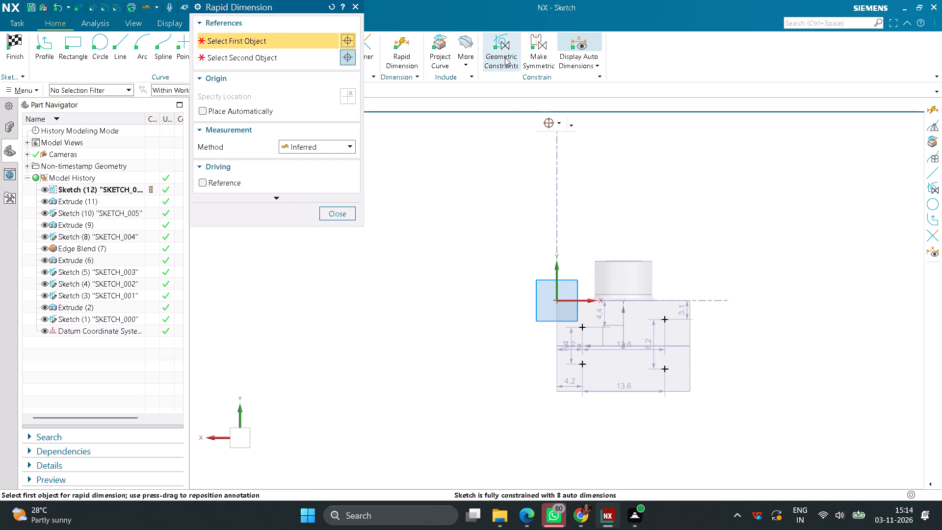
left_click(535, 62)
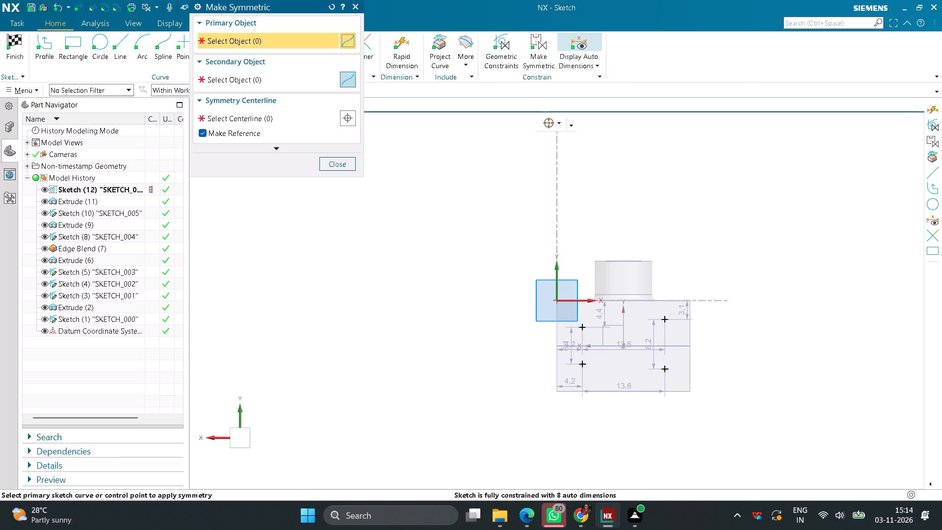
left_click(582, 326)
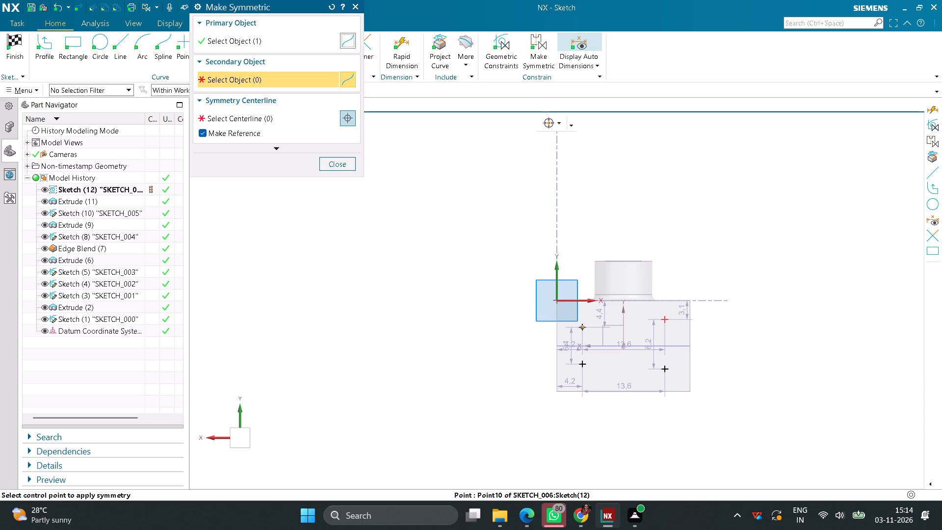
left_click(667, 316)
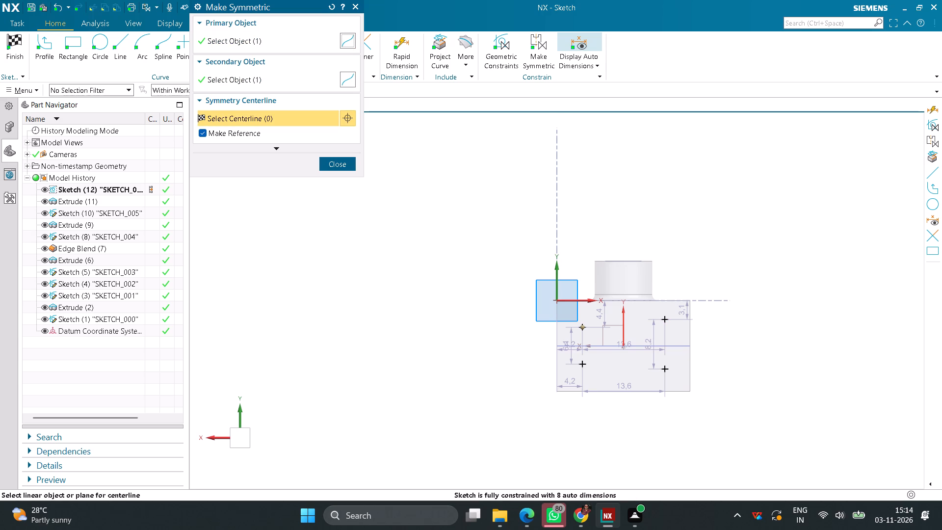
left_click(624, 318)
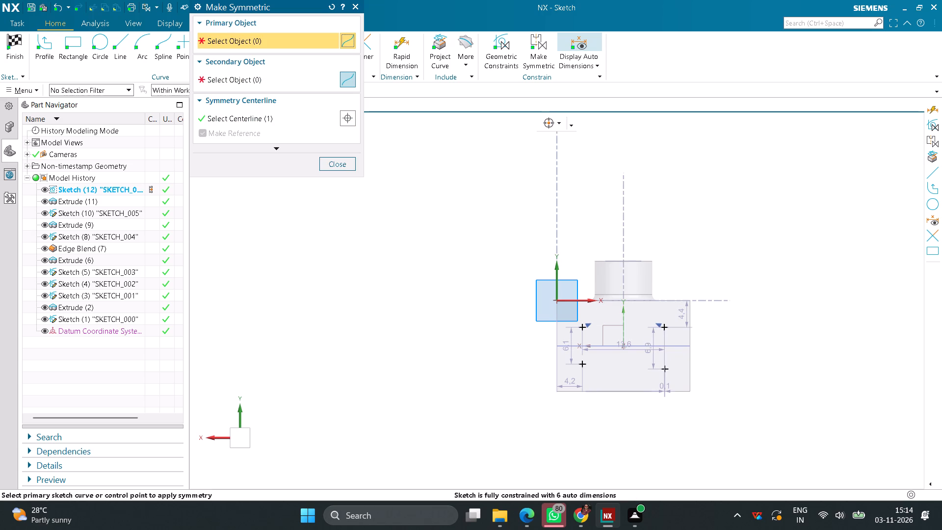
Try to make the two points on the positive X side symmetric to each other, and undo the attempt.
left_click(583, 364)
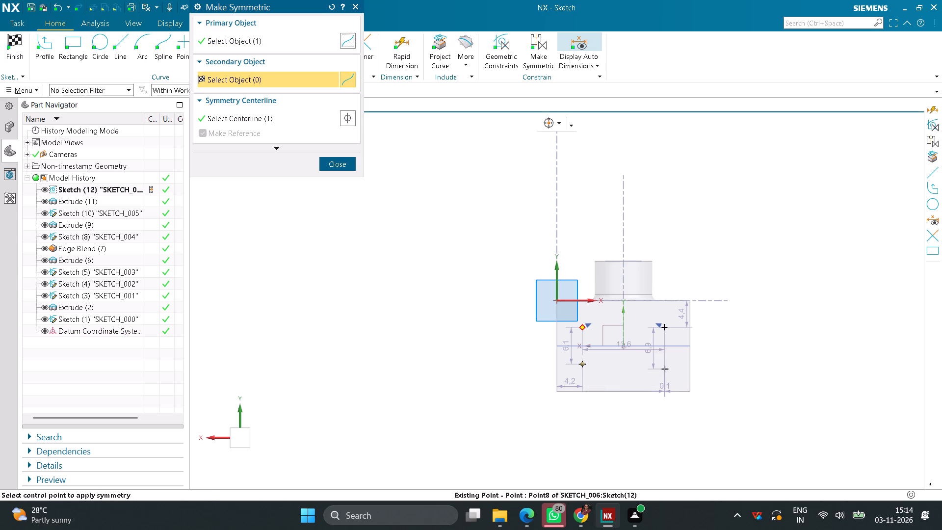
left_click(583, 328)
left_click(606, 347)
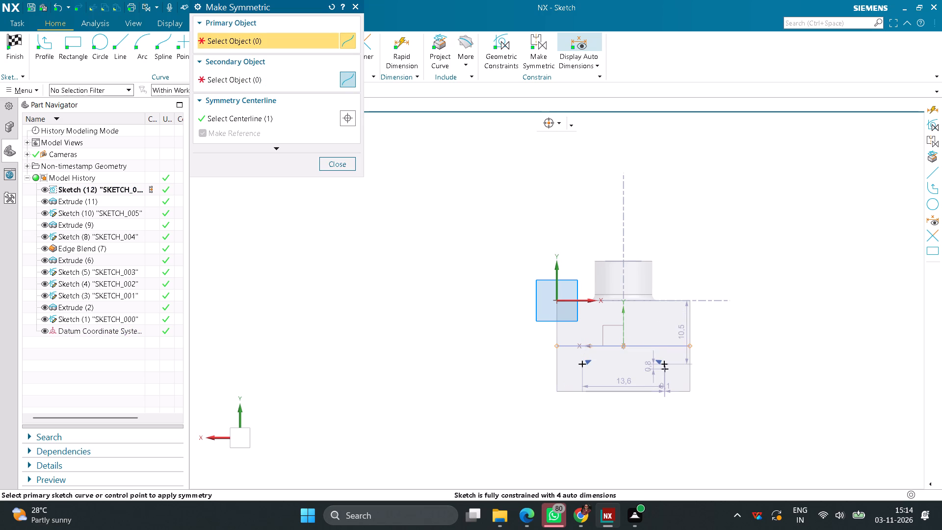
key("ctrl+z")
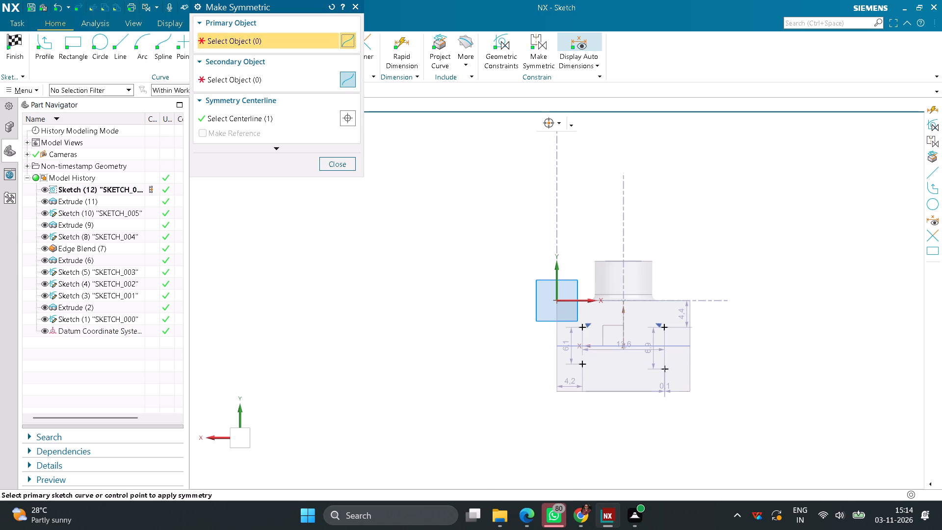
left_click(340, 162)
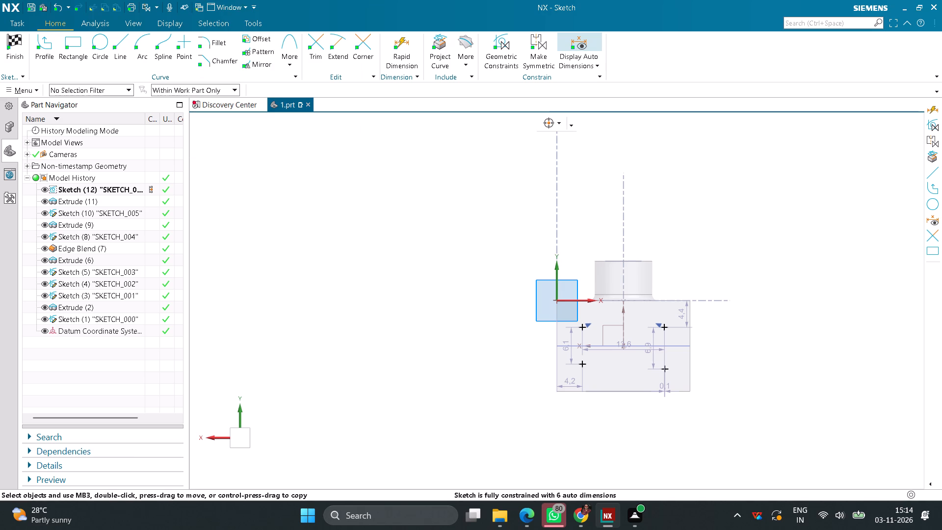
Set the distance from the boss-side edge of the bottom face to the symmetric pair of points to 5 mm.
double_click(680, 314)
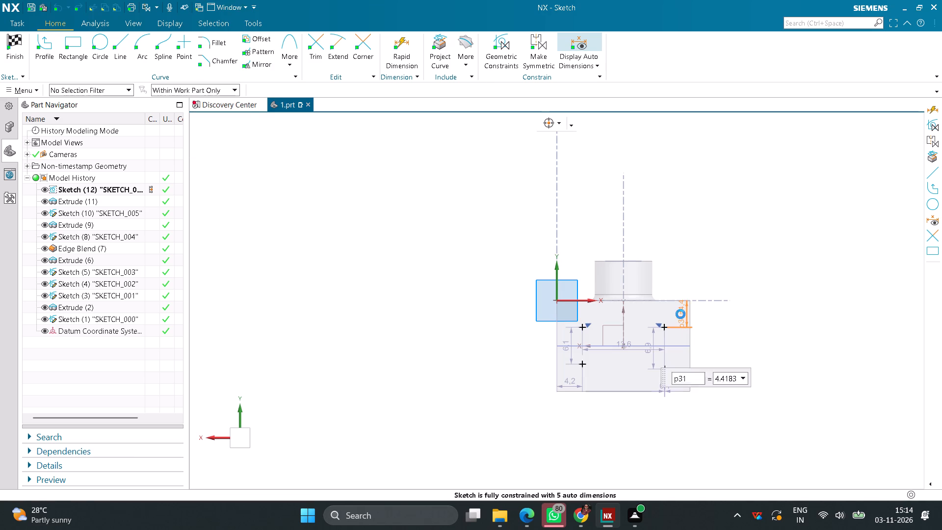
key("5")
key("Return")
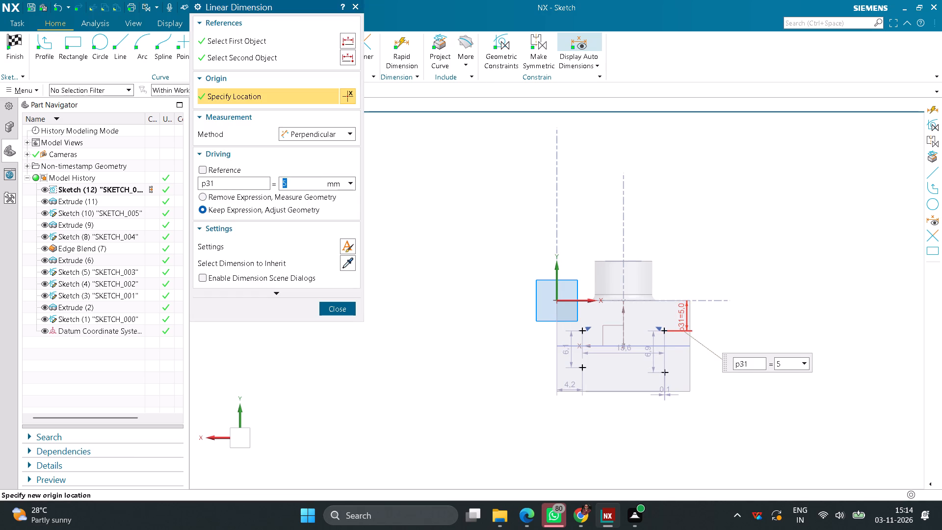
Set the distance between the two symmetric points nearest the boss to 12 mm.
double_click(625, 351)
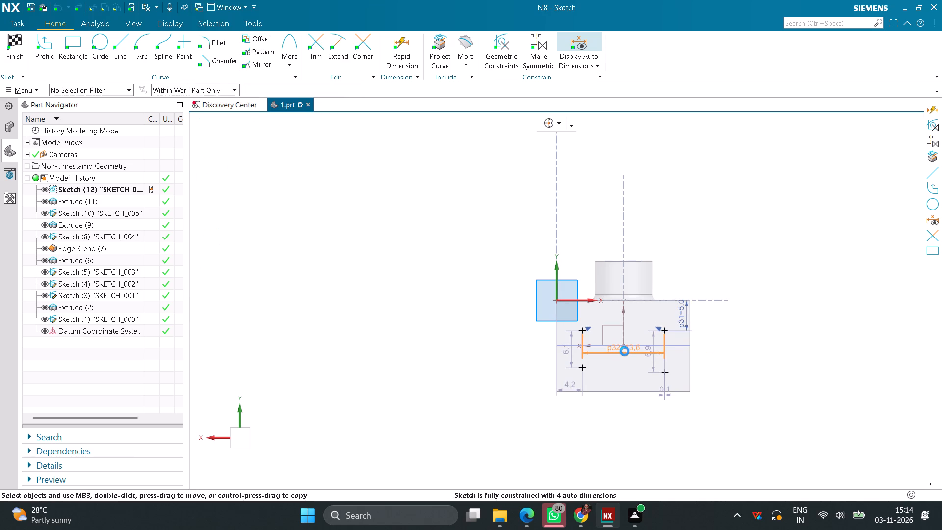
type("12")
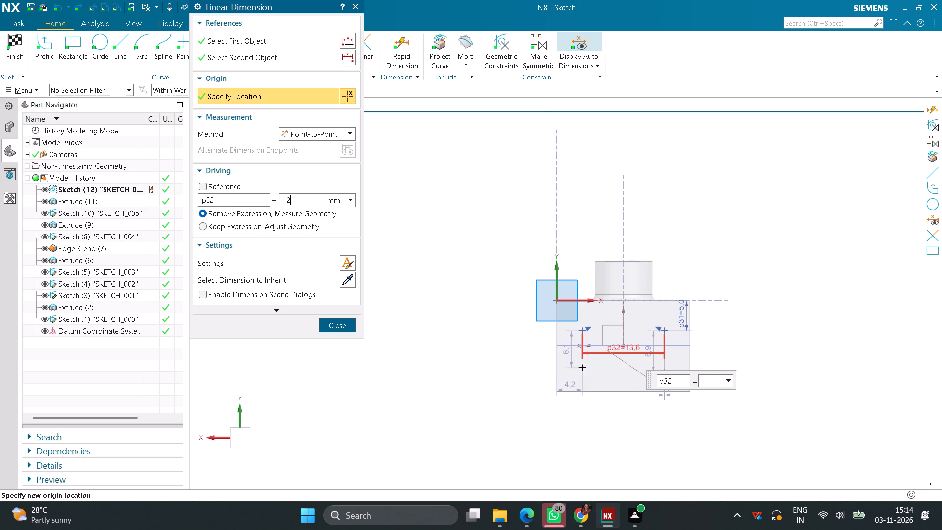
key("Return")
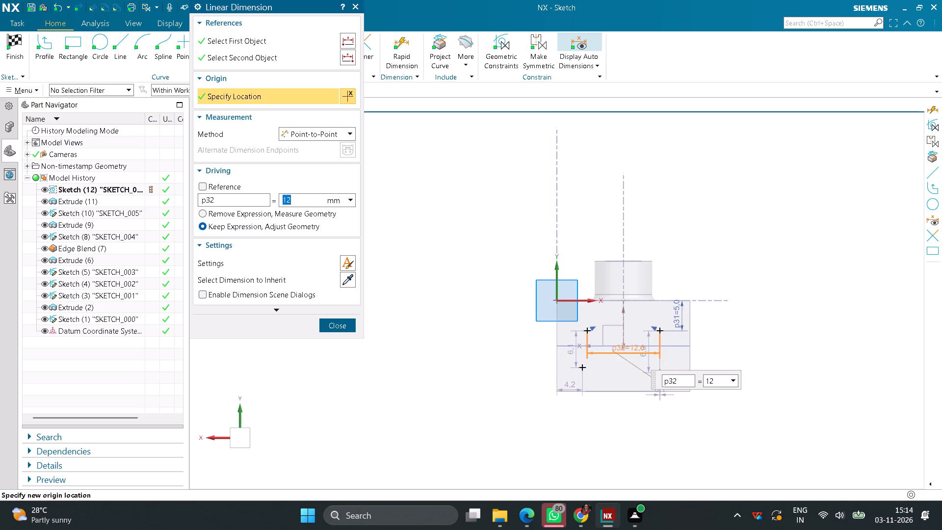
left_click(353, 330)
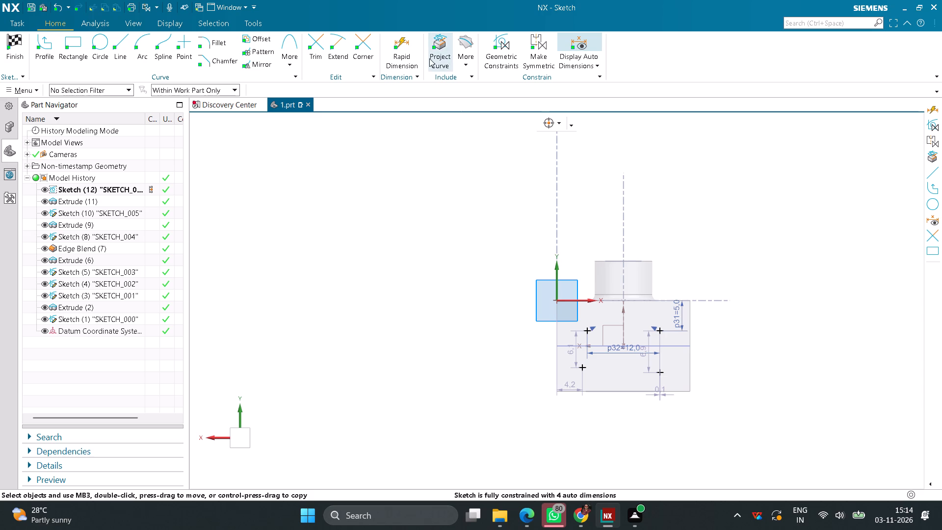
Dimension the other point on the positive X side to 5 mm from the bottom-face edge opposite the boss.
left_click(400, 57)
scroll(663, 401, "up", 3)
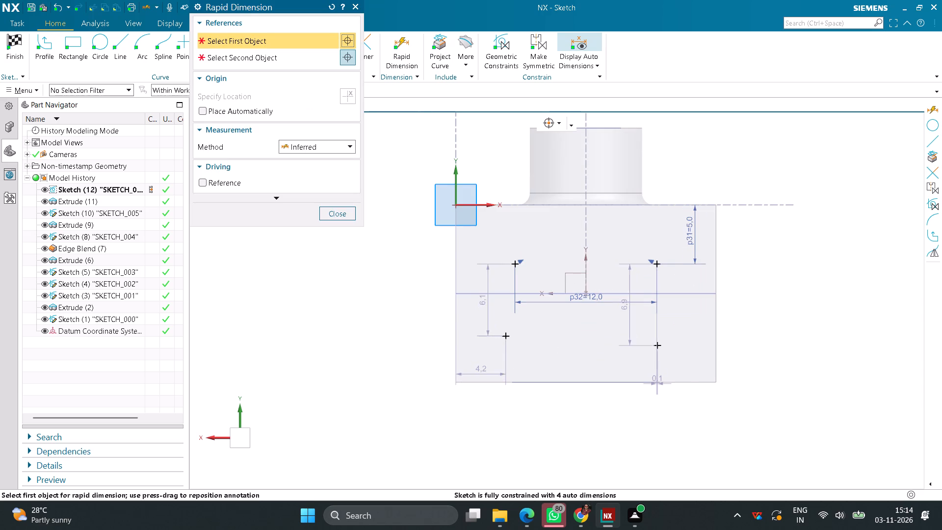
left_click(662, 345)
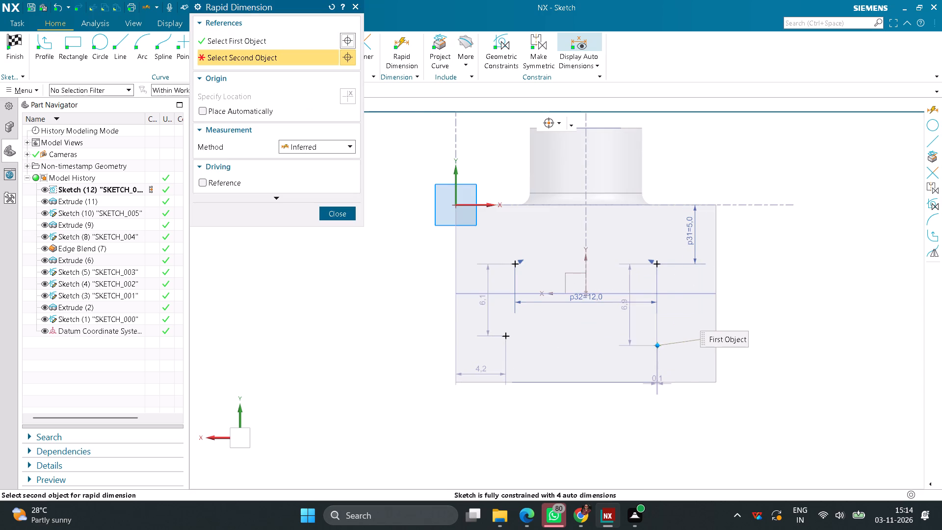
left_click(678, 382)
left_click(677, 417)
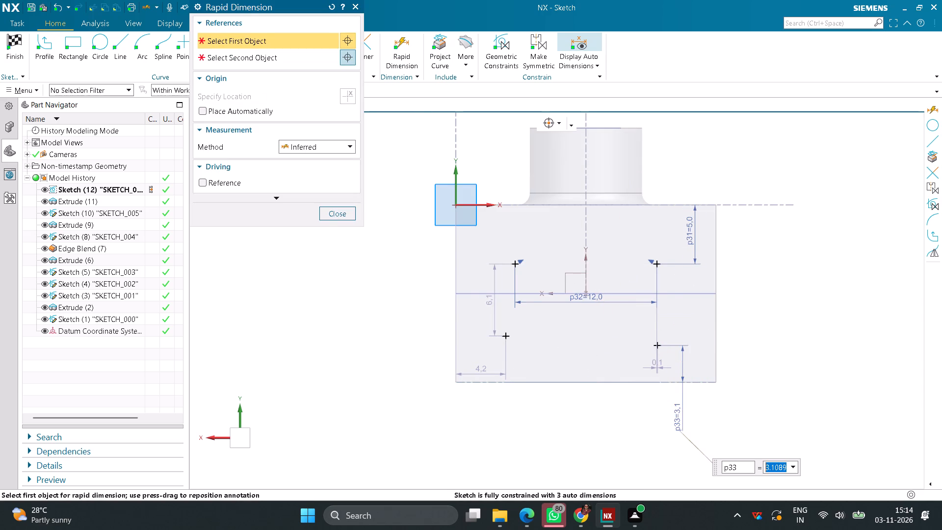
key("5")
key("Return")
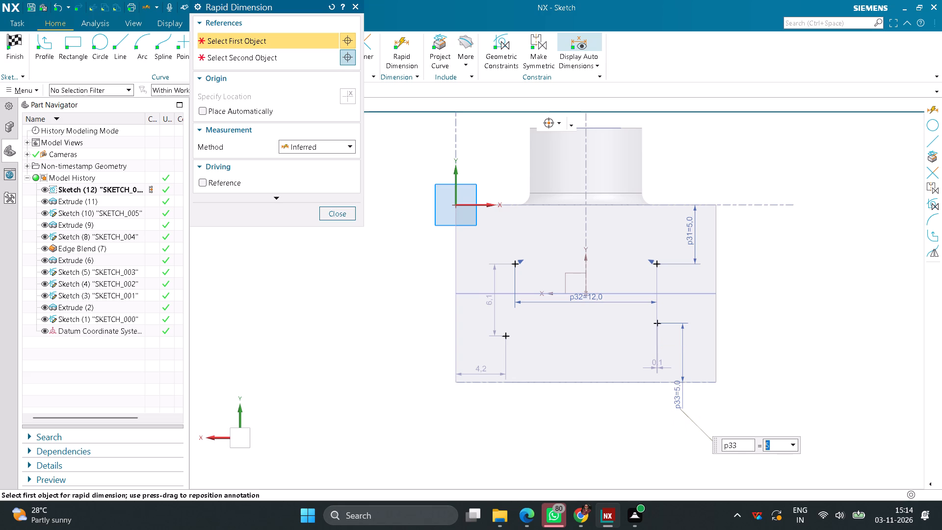
Undo the point dimensions, the symmetry constraint and all four points in the bottom-face sketch.
key("ctrl+z")
key("ctrl+z")
key("ctrl+z")
key("ctrl+z")
key("ctrl+z")
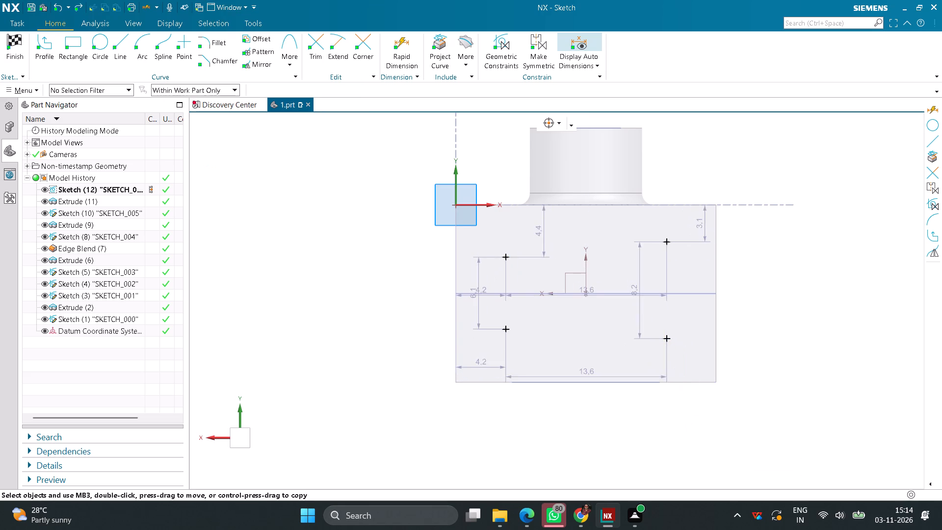
key("ctrl+z")
key("ctrl+z")
key("ctrl+z")
key("ctrl+z")
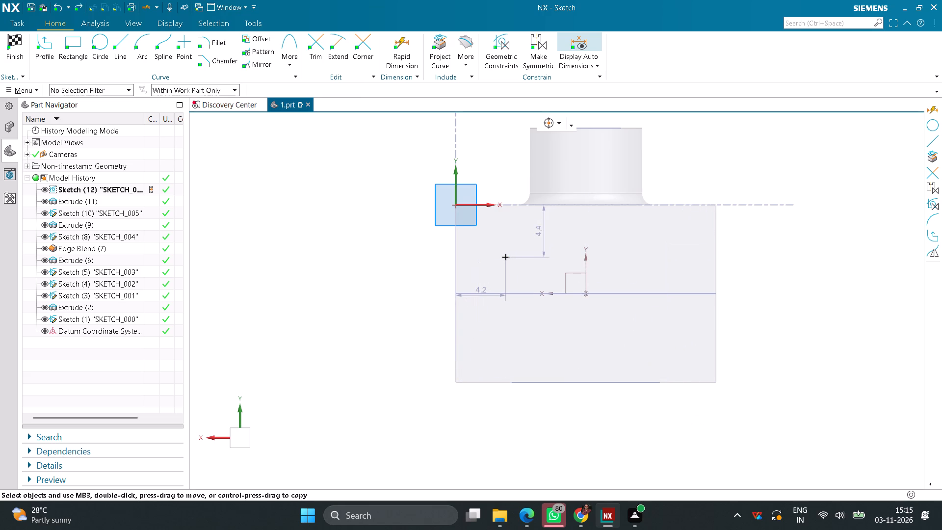
Place two sketch points on the line crossing the middle of the bottom face, about 4.7 mm from the sketch-origin side edge and 12.2 mm apart.
left_click(188, 45)
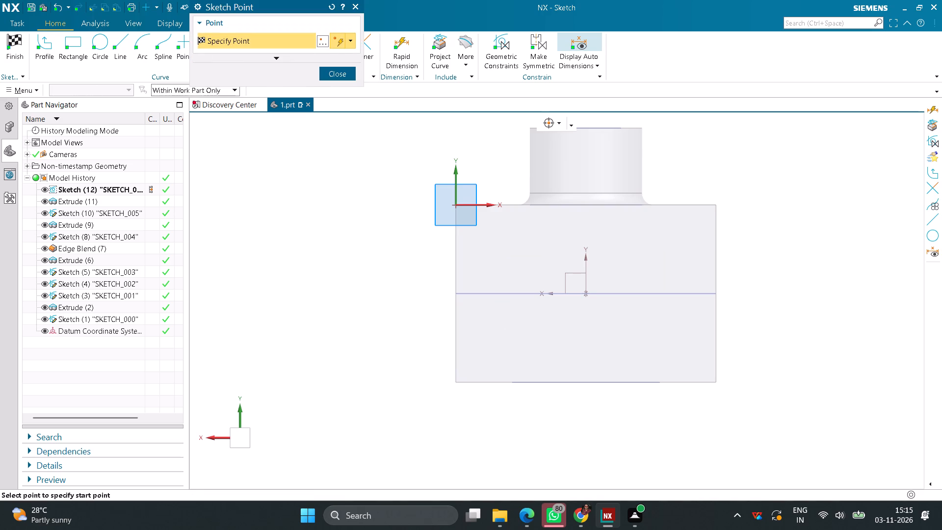
left_click(511, 294)
left_click(655, 294)
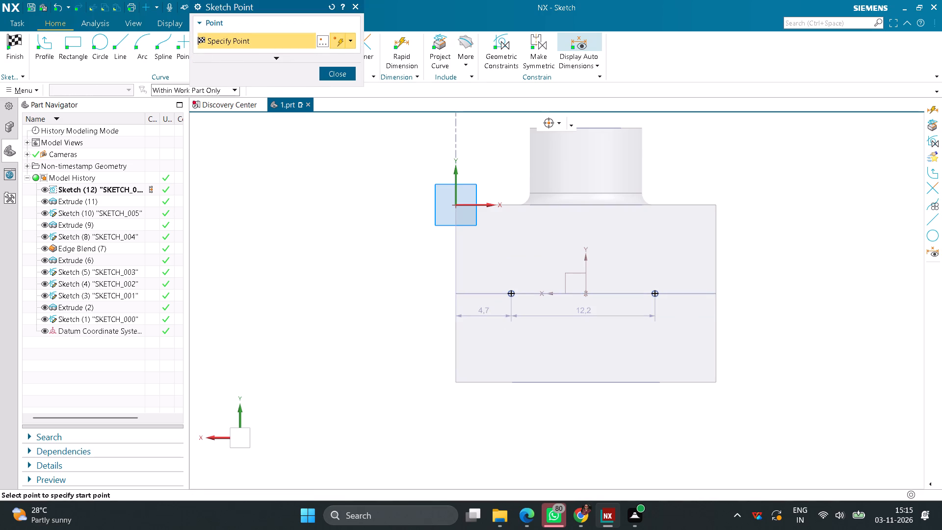
middle_click(331, 329)
Set the distance from the sketch-origin side edge to the nearer point to 5 mm.
double_click(481, 312)
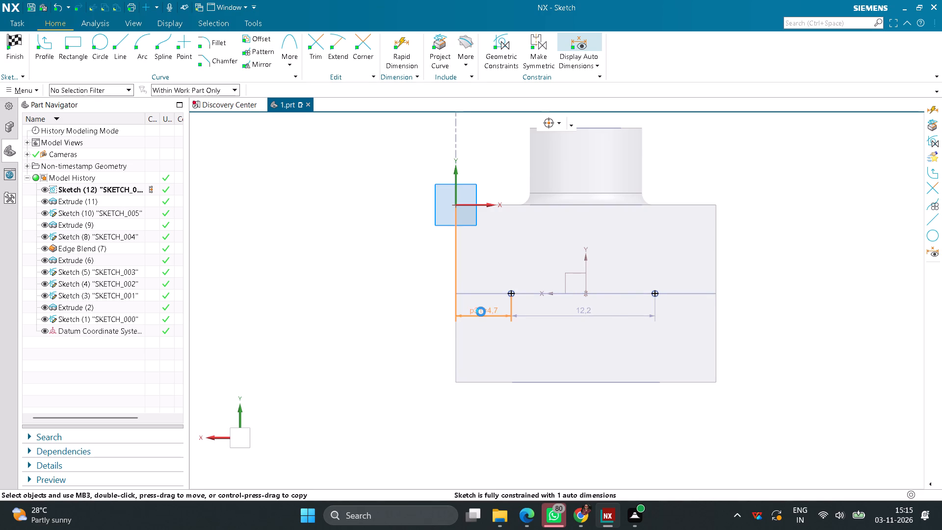
key("5")
key("Return")
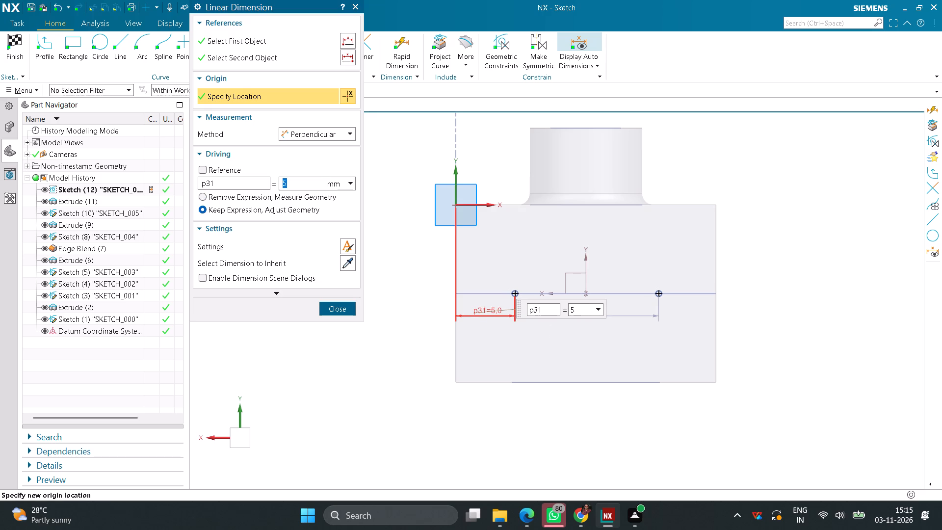
middle_click(828, 363)
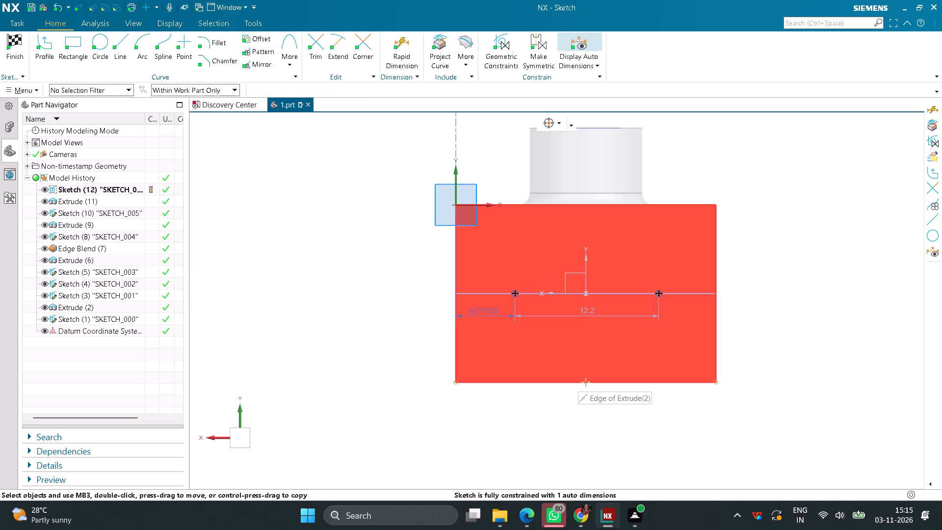
Set the distance between the two points to 12 mm and finish the sketch.
double_click(583, 312)
type("12")
key("Return")
left_click(351, 330)
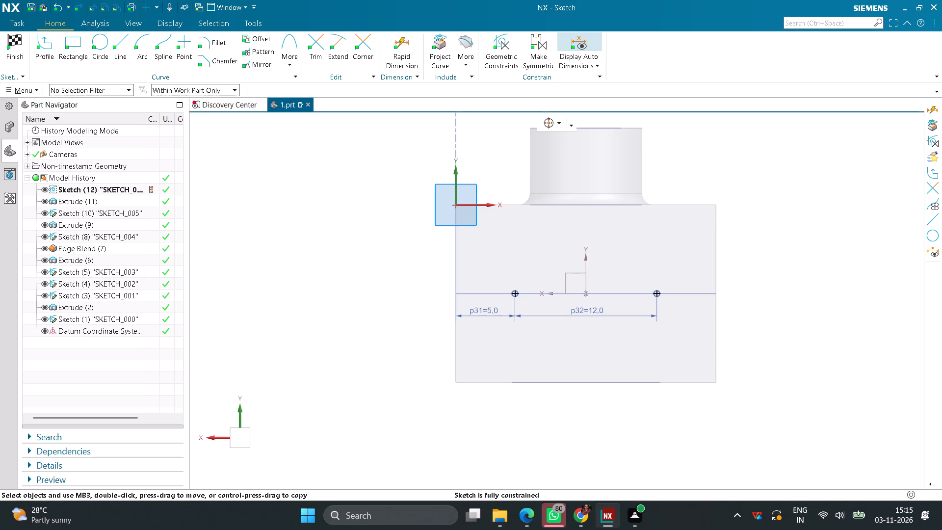
middle_click_drag(356, 242, 419, 311)
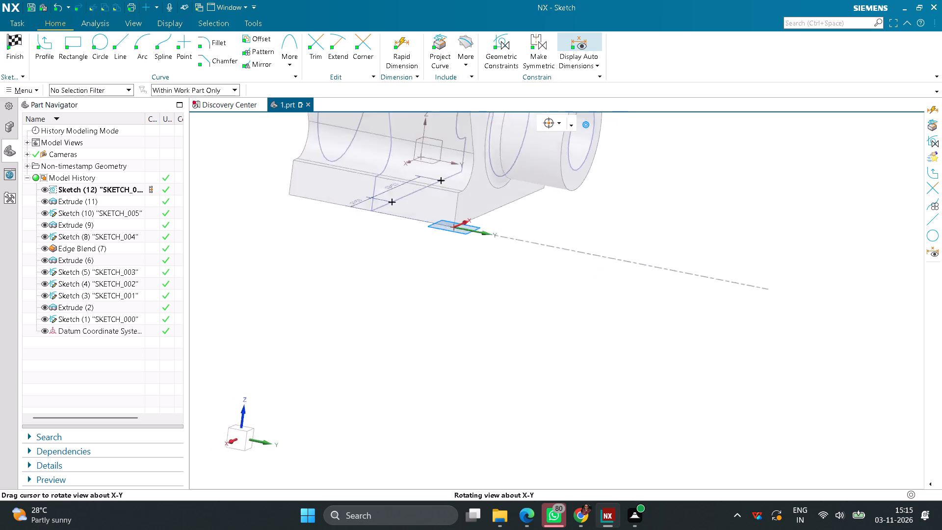
middle_click_drag(419, 311, 487, 312)
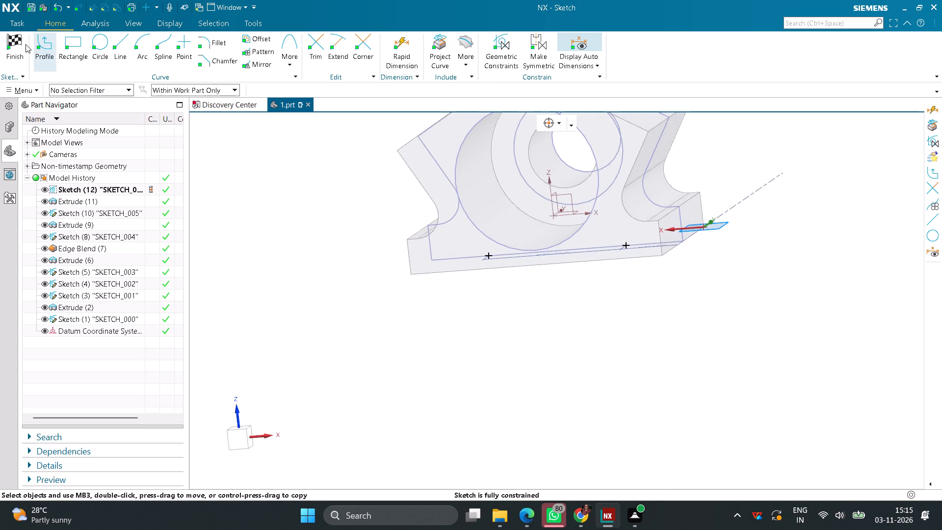
left_click(6, 40)
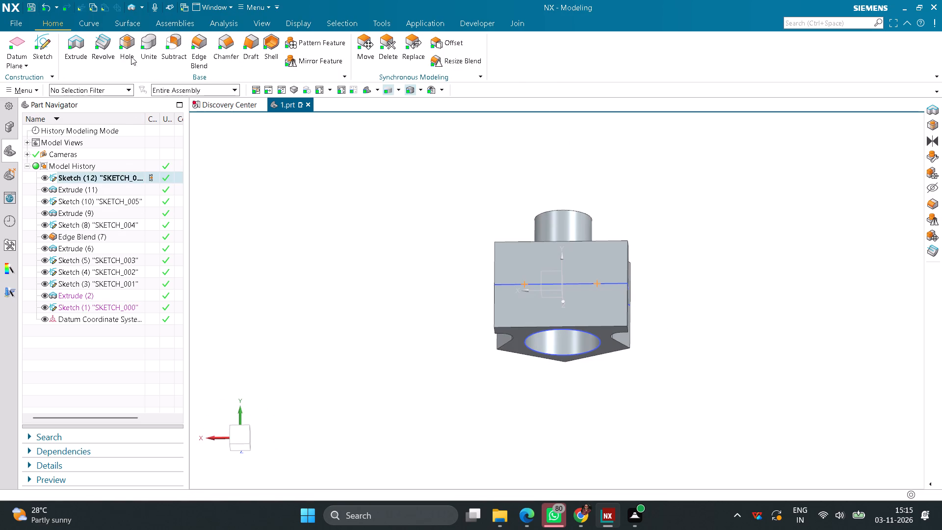
Create Metric Coarse M10 x 1.5 threaded holes, 20 mm deep, at the two sketched points on the bottom face.
left_click(127, 50)
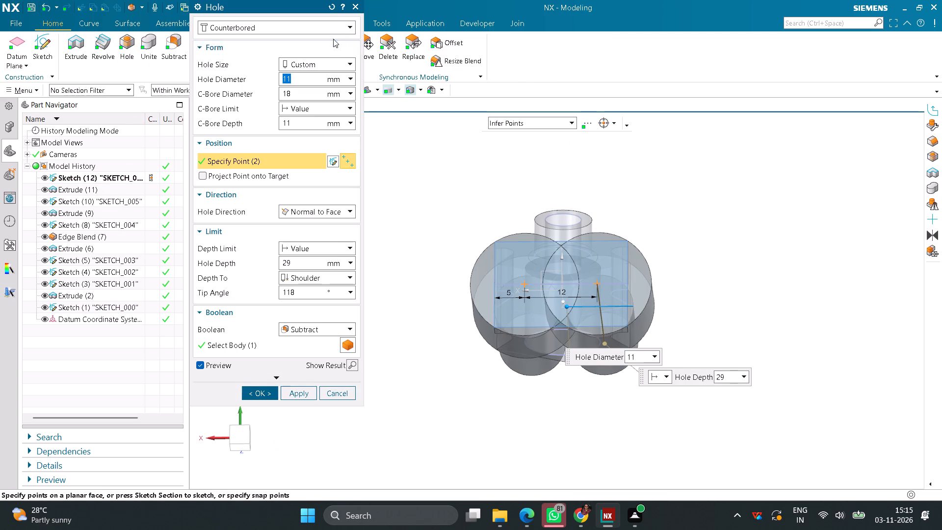
left_click(345, 29)
left_click(262, 45)
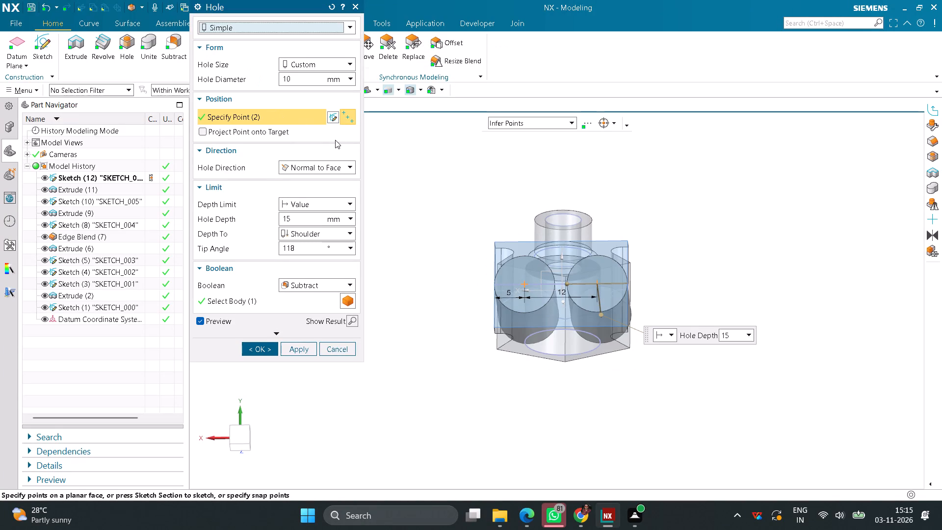
left_click(348, 62)
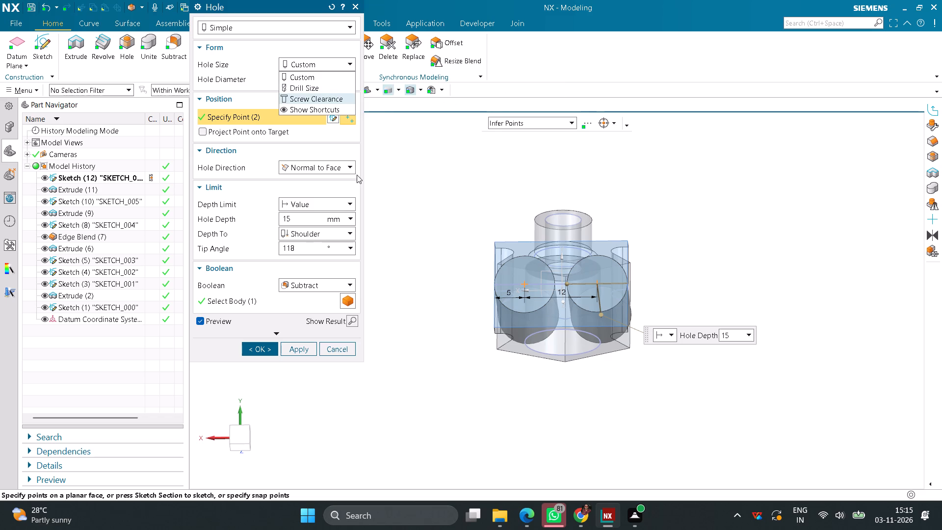
left_click(310, 90)
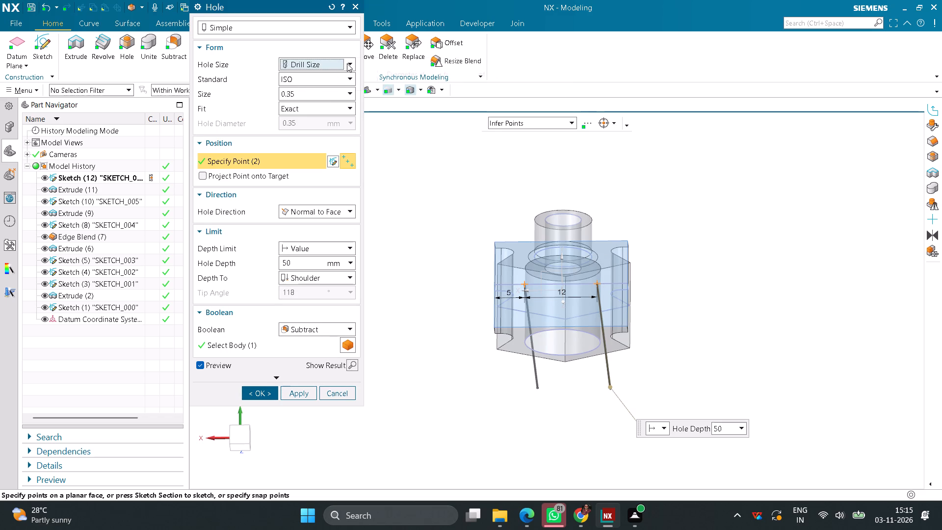
left_click(347, 63)
left_click(318, 75)
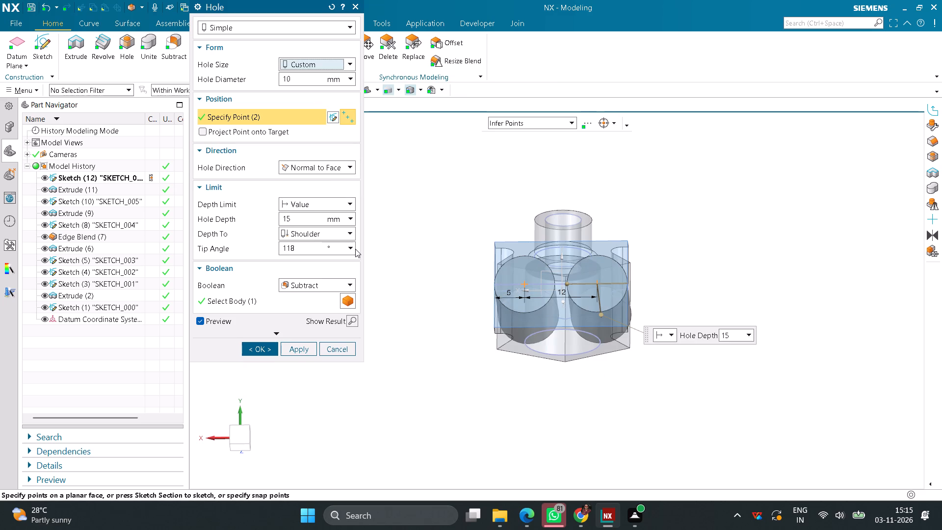
left_click(349, 26)
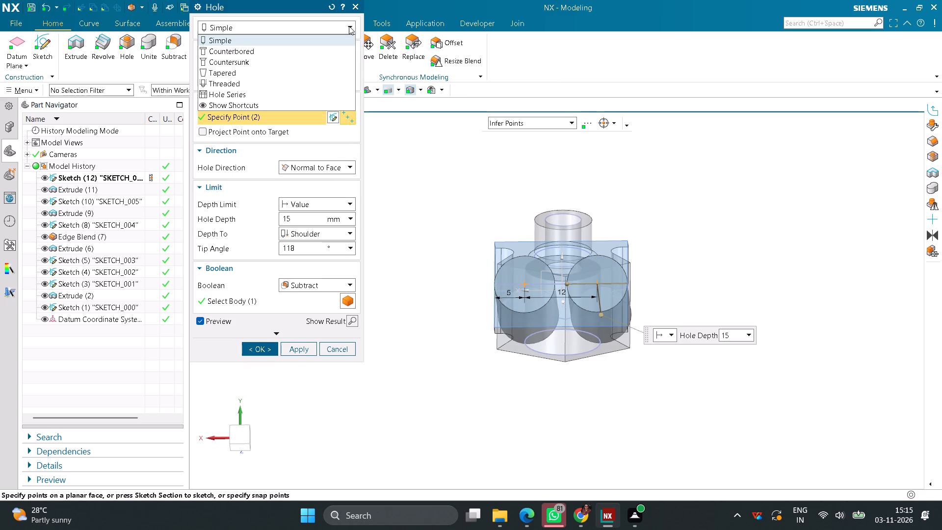
left_click(245, 84)
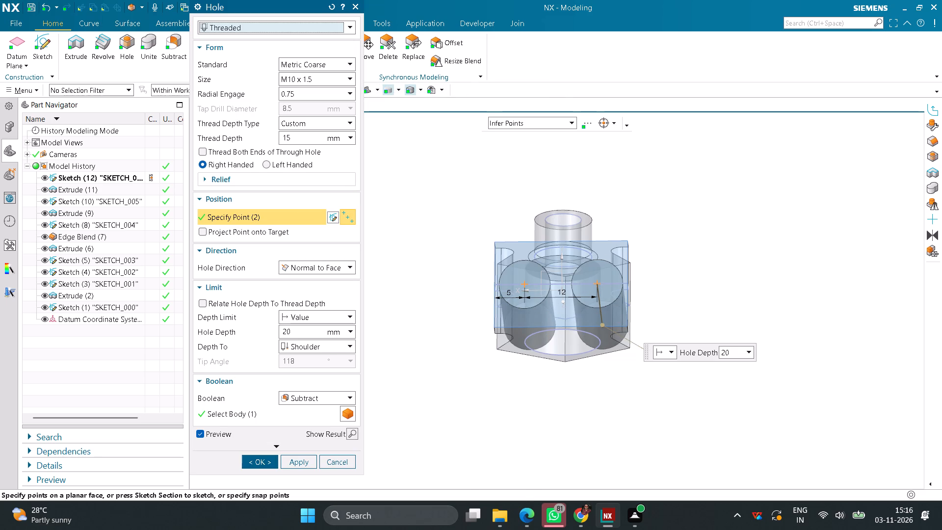
middle_click_drag(417, 245, 409, 266)
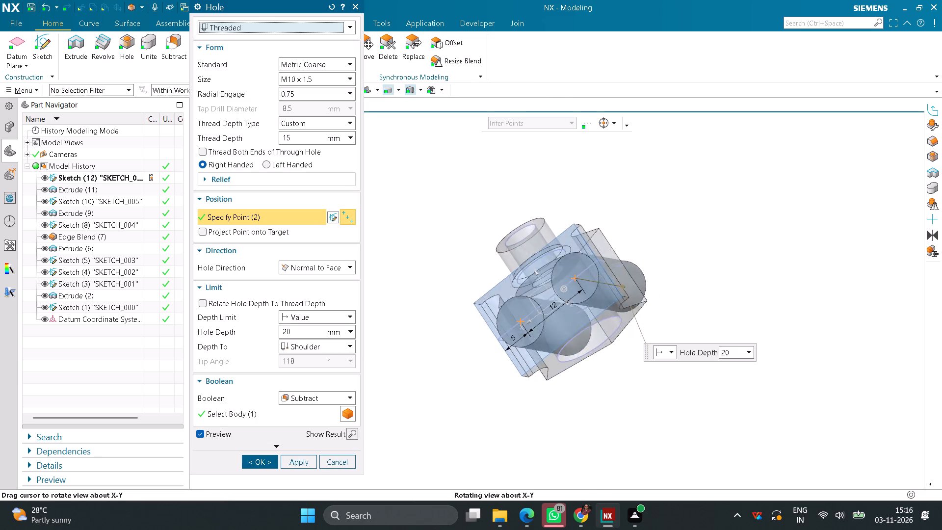
middle_click_drag(409, 266, 429, 290)
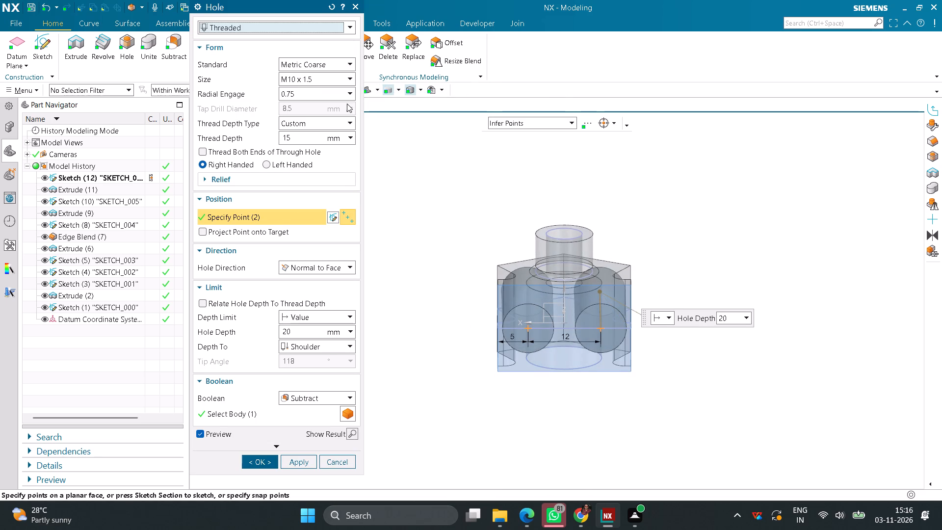
left_click(347, 80)
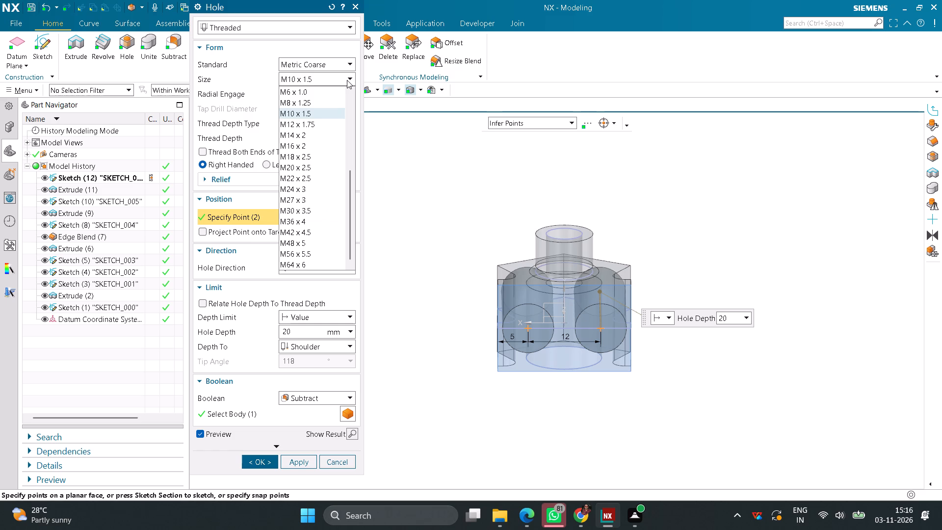
scroll(324, 171, "up", 3)
middle_click(324, 171)
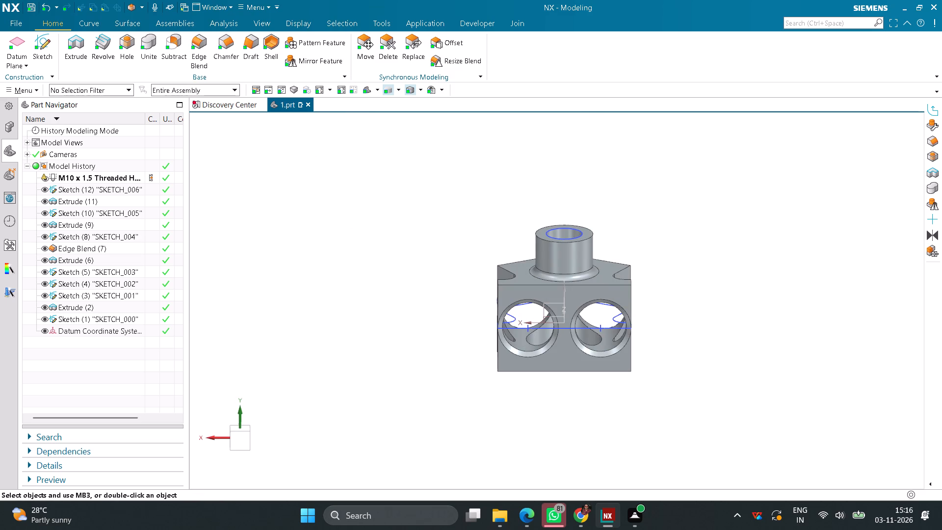
Edit the threaded holes in the bottom face to size M2 x 0.4 with a hole depth of 3 mm.
double_click(86, 178)
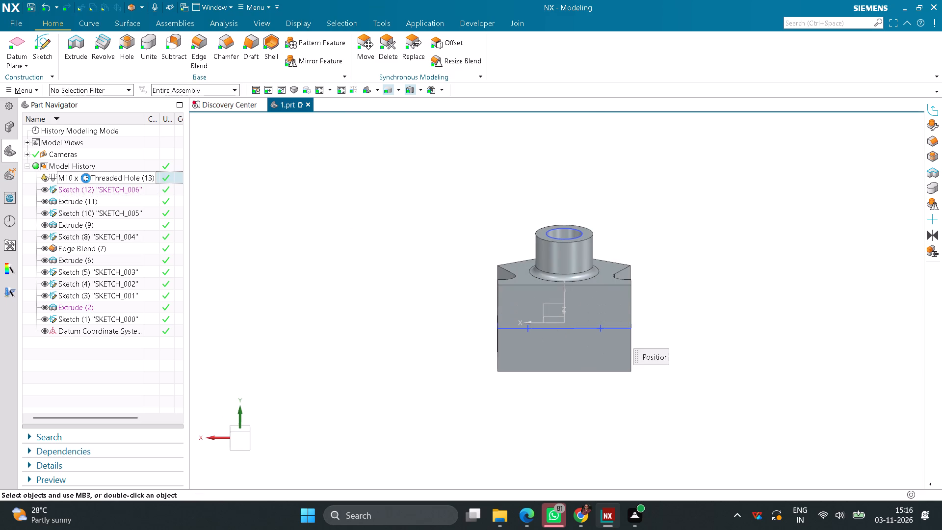
left_click(344, 78)
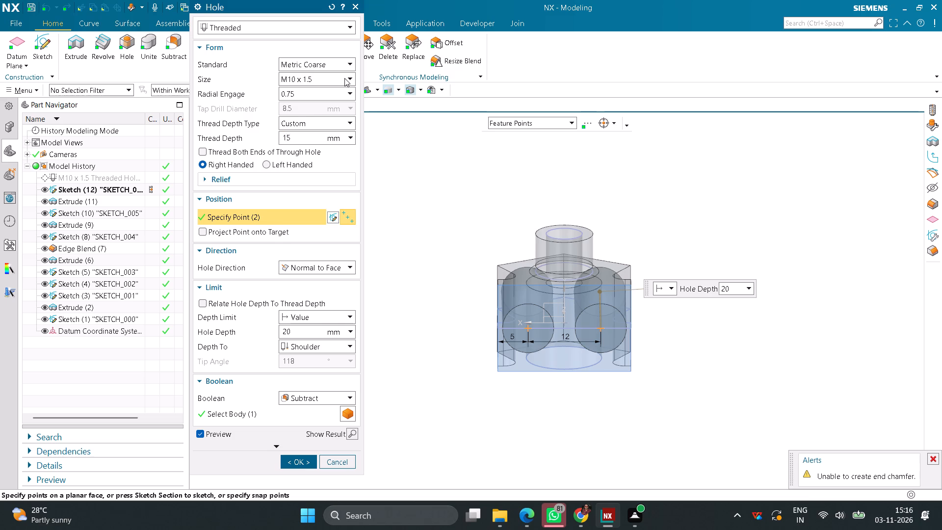
scroll(324, 121, "up", 3)
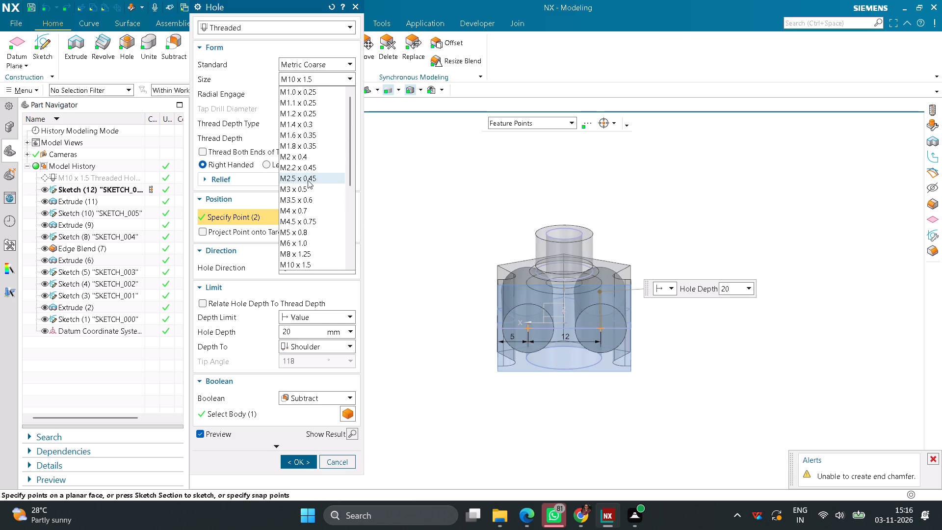
left_click(295, 157)
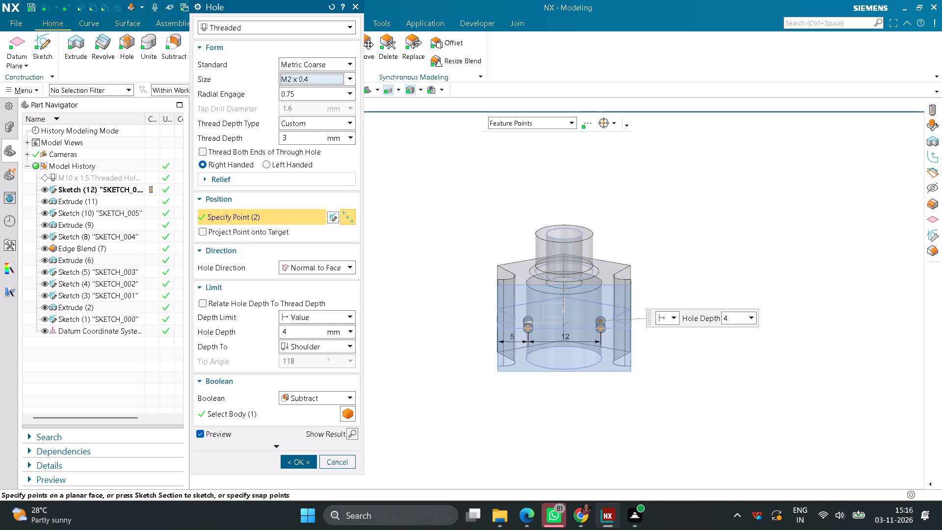
left_click_drag(308, 332, 235, 332)
key("3")
key("Return")
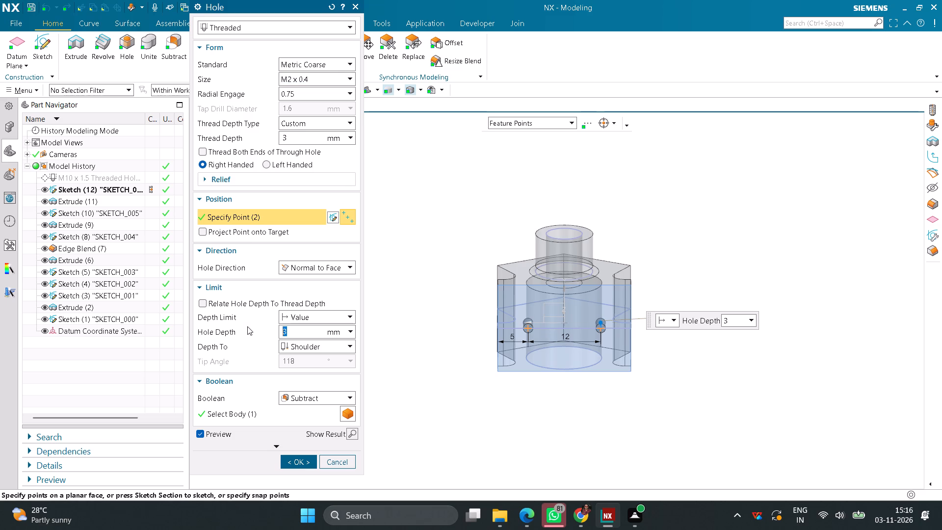
middle_click_drag(699, 252, 664, 312)
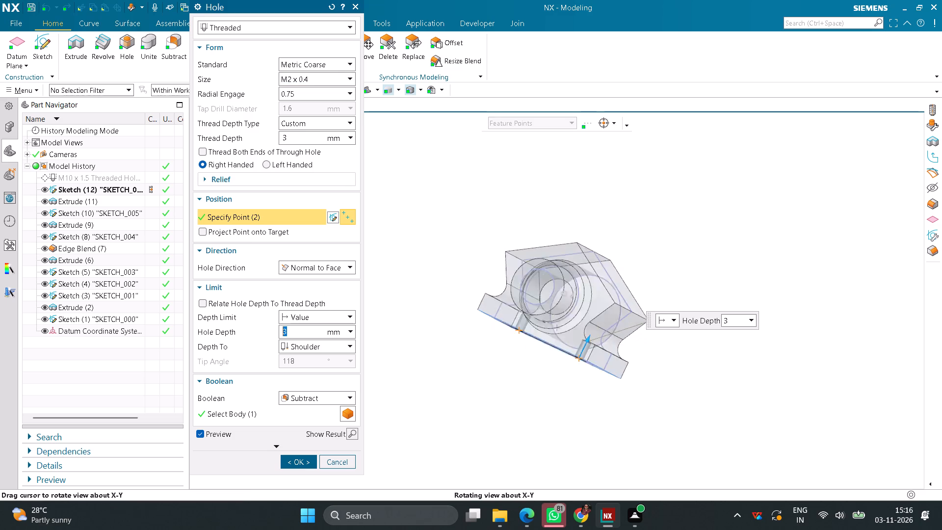
middle_click_drag(664, 312, 700, 327)
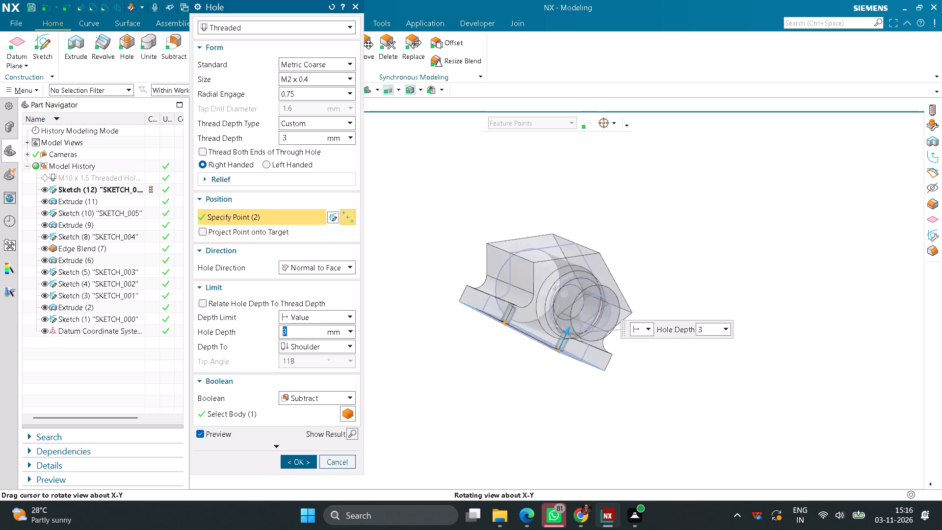
middle_click_drag(700, 327, 688, 311)
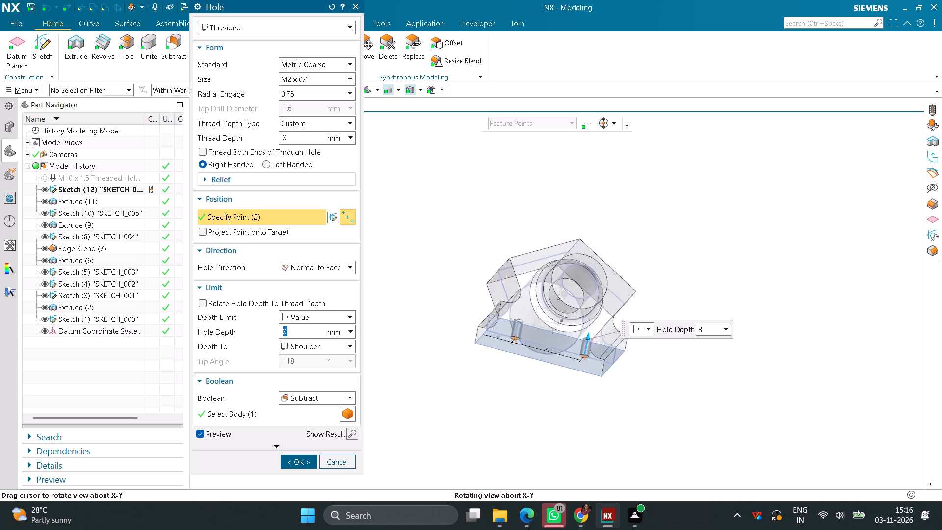
middle_click_drag(688, 311, 761, 349)
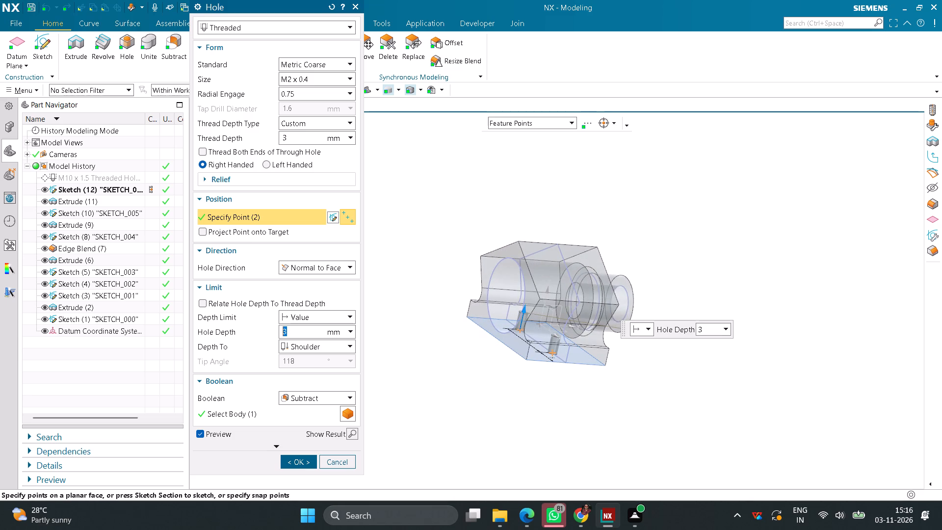
left_click(299, 462)
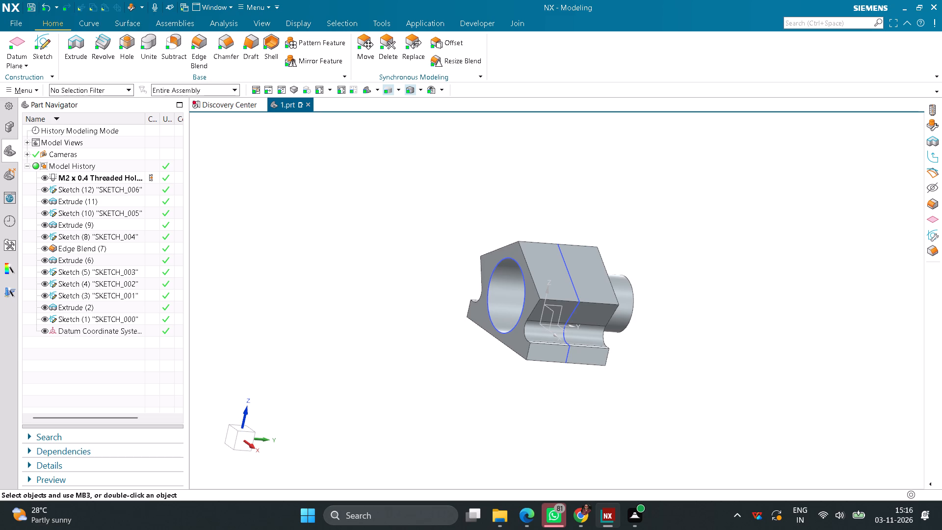
Start a new sketch on the body's sloped upper face beside the boss end.
left_click(44, 36)
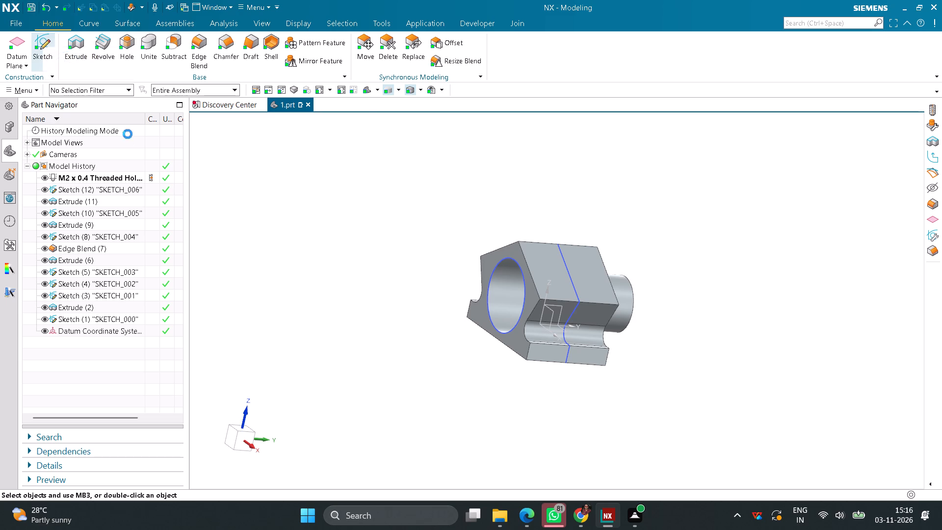
left_click(543, 268)
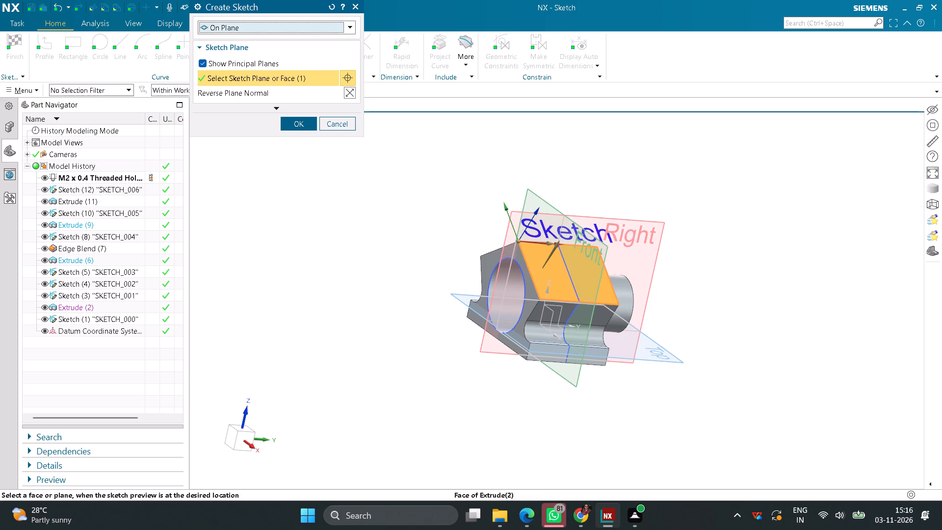
left_click(297, 123)
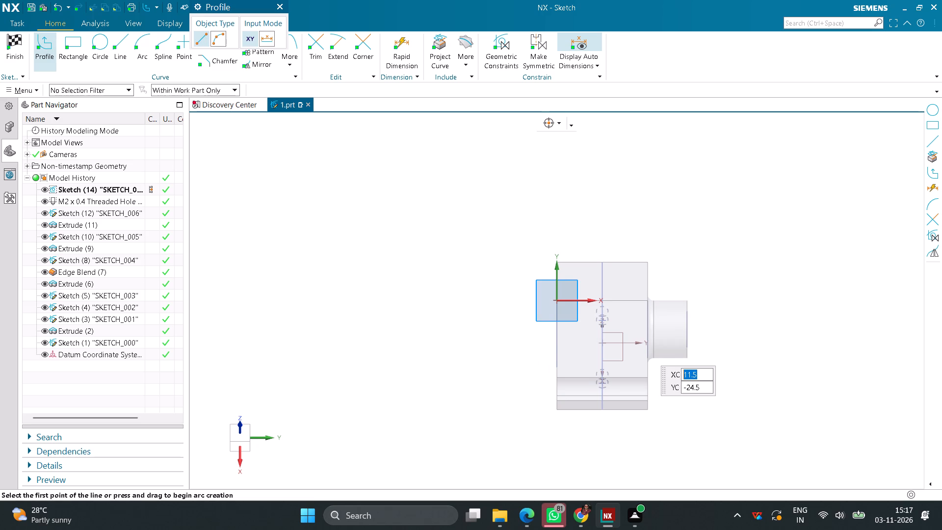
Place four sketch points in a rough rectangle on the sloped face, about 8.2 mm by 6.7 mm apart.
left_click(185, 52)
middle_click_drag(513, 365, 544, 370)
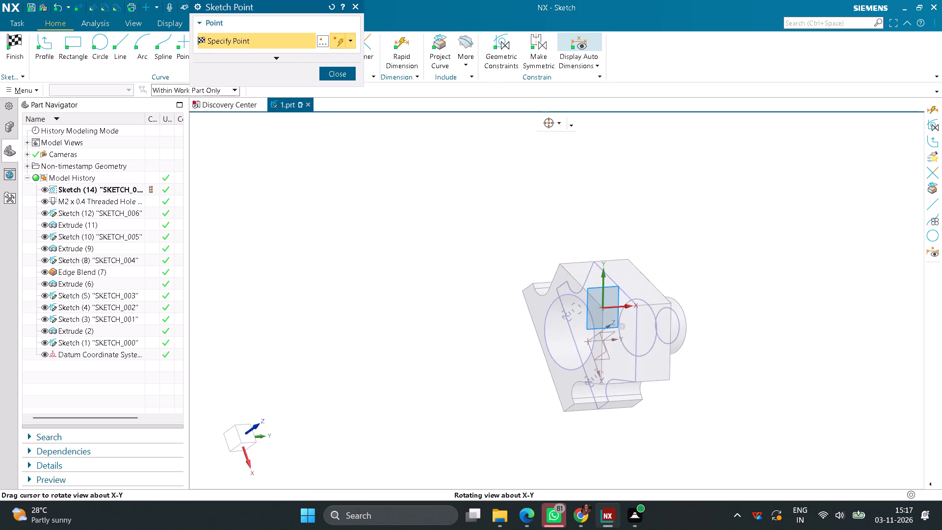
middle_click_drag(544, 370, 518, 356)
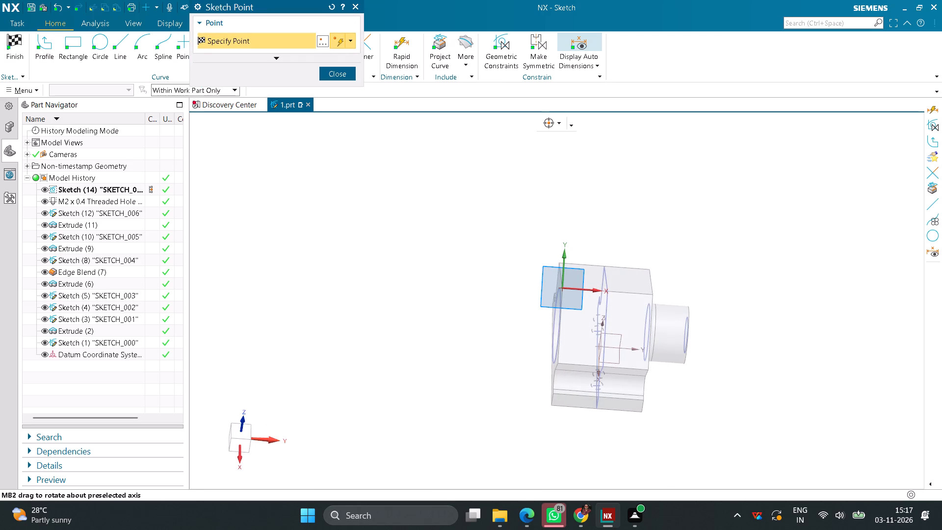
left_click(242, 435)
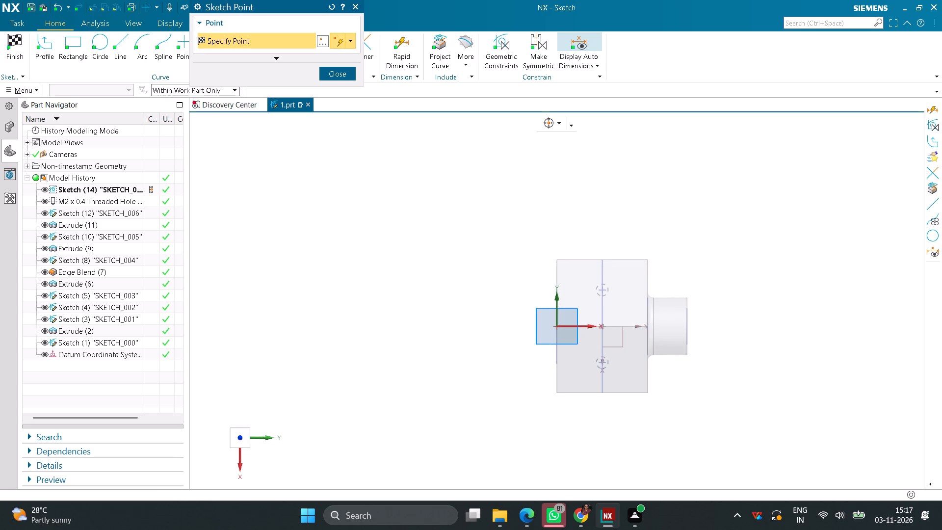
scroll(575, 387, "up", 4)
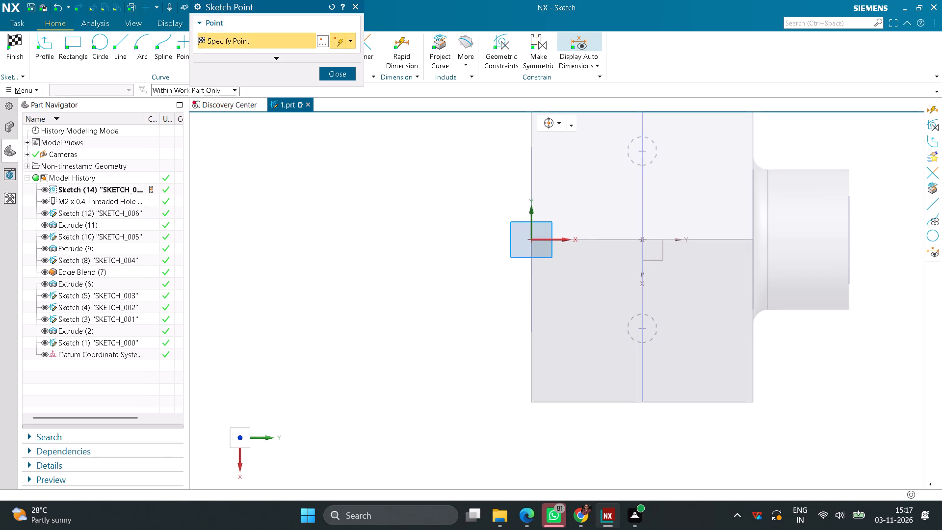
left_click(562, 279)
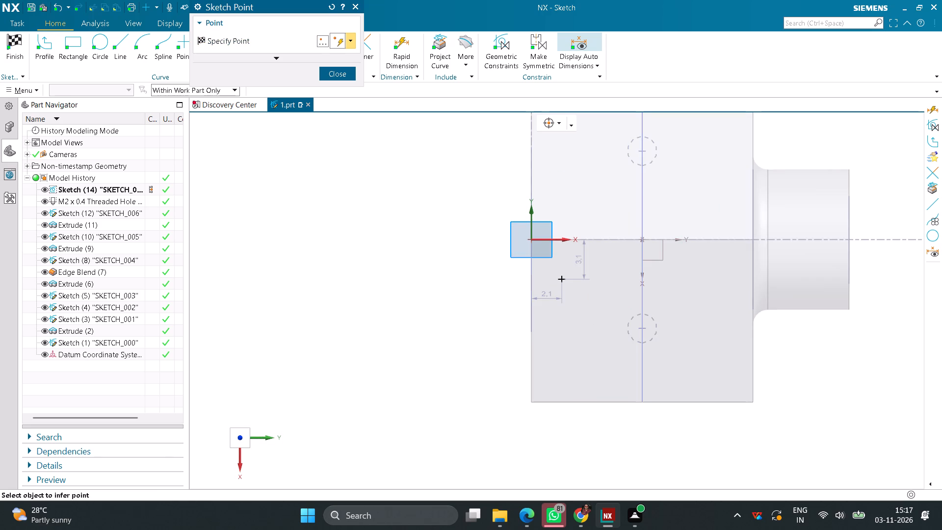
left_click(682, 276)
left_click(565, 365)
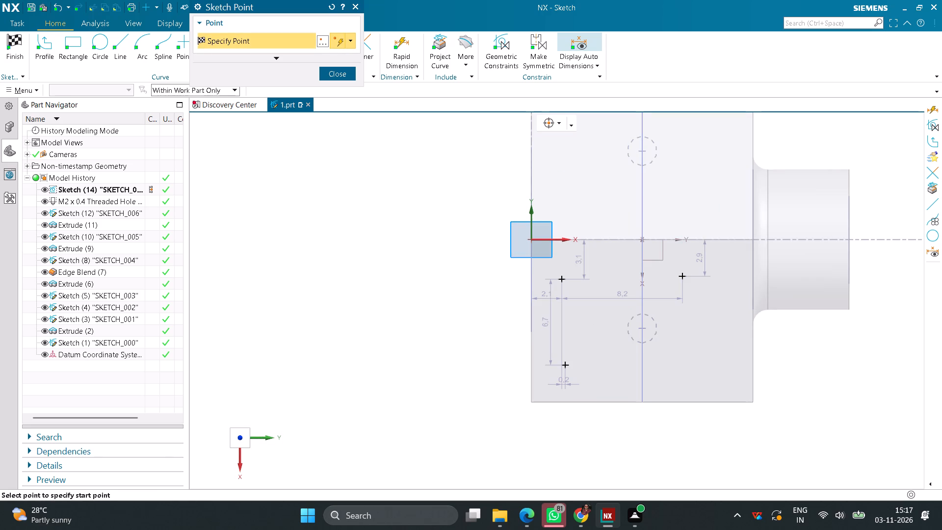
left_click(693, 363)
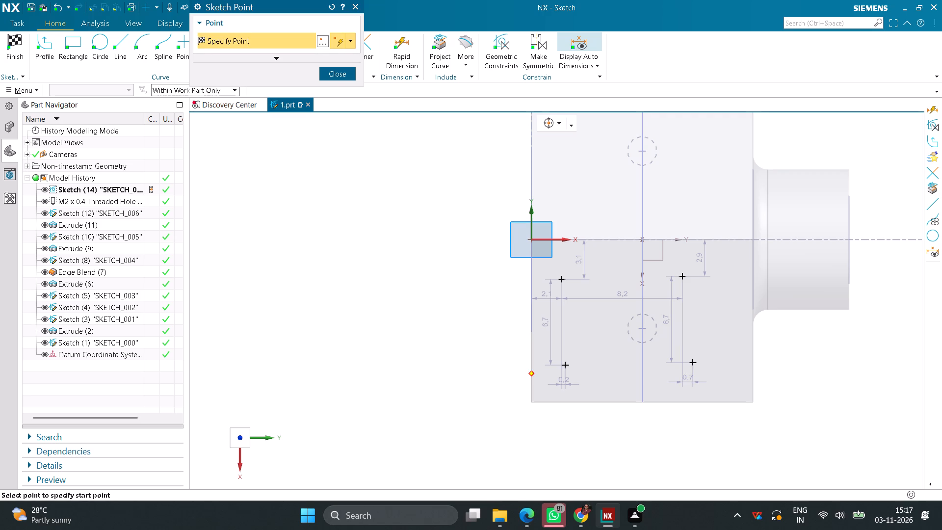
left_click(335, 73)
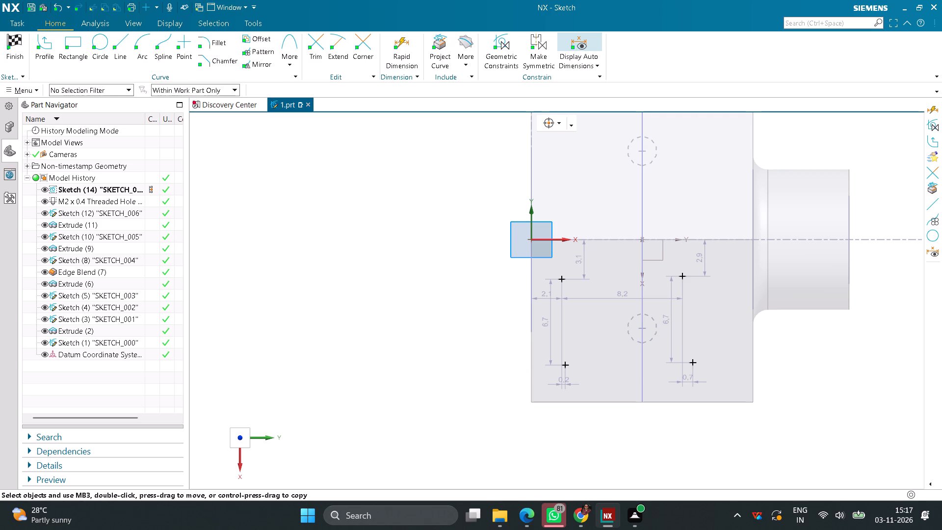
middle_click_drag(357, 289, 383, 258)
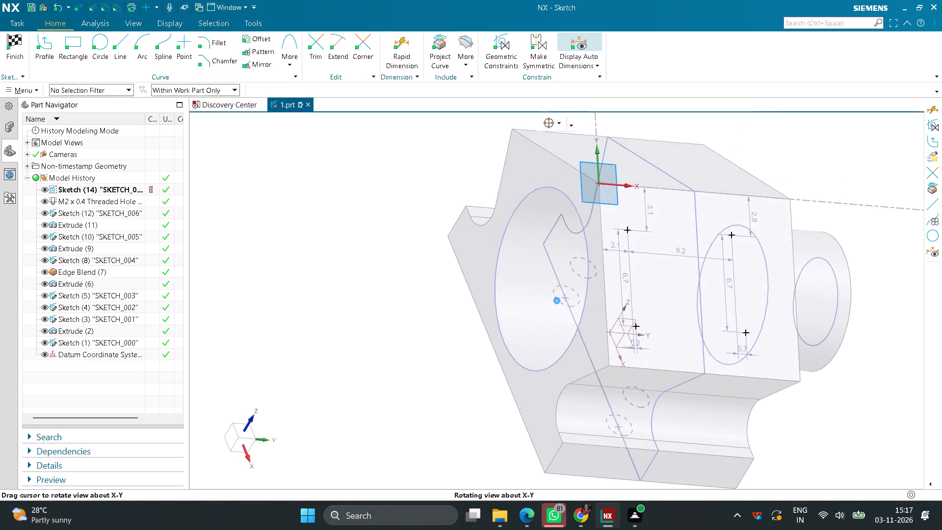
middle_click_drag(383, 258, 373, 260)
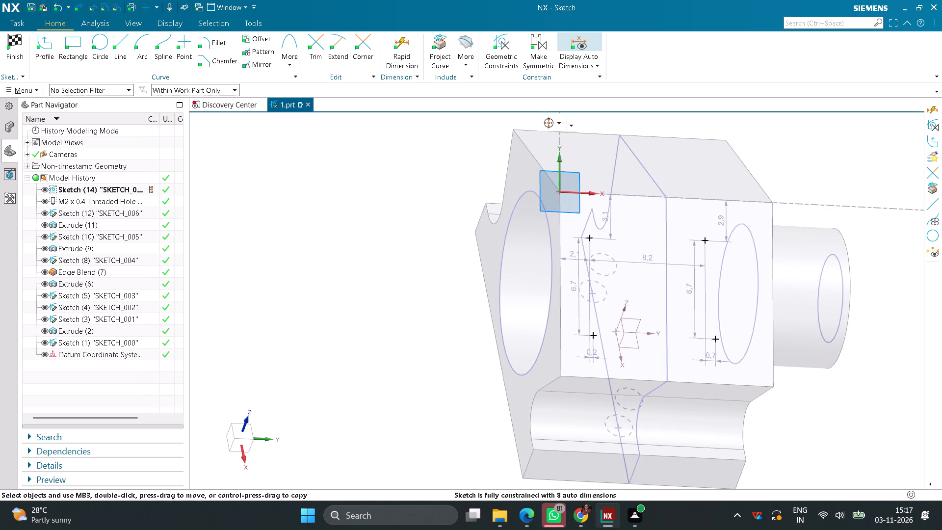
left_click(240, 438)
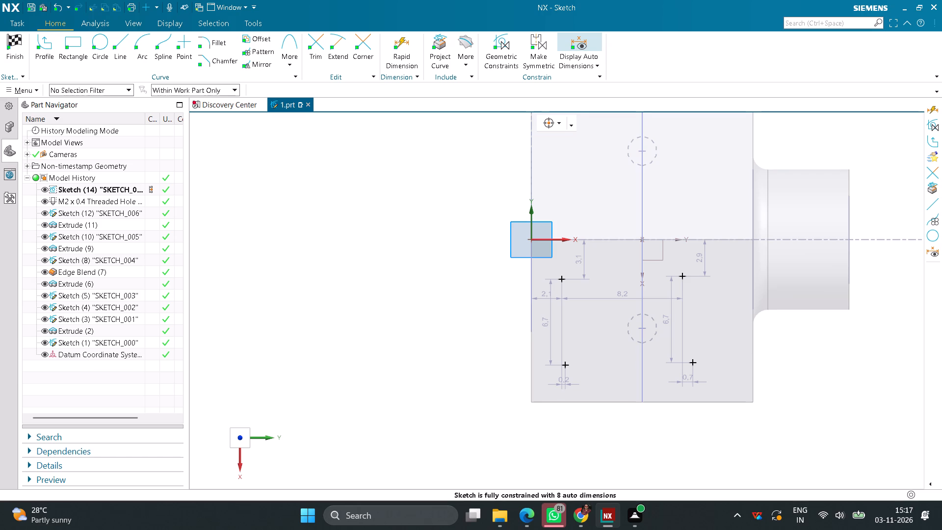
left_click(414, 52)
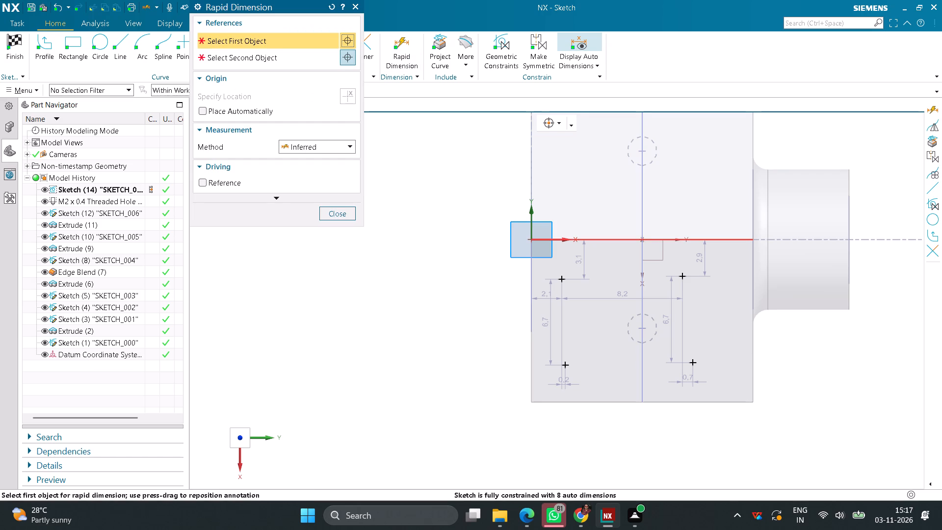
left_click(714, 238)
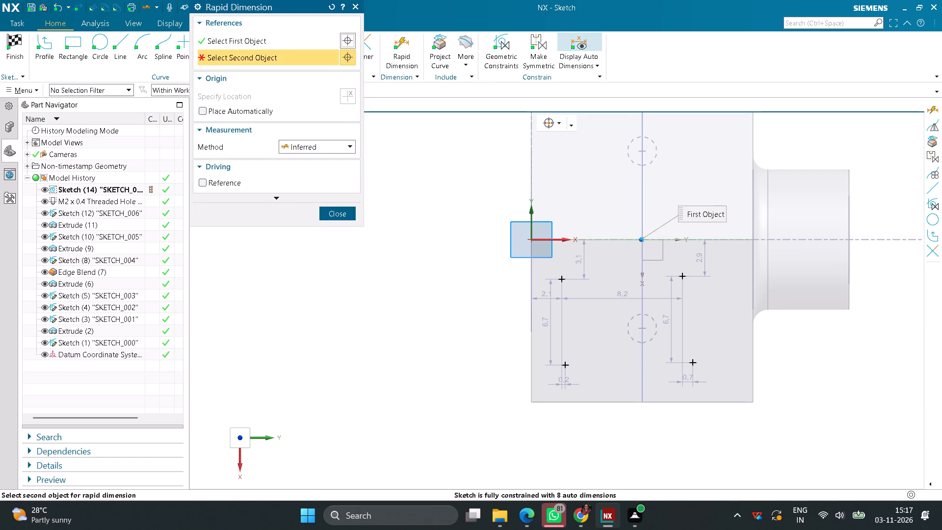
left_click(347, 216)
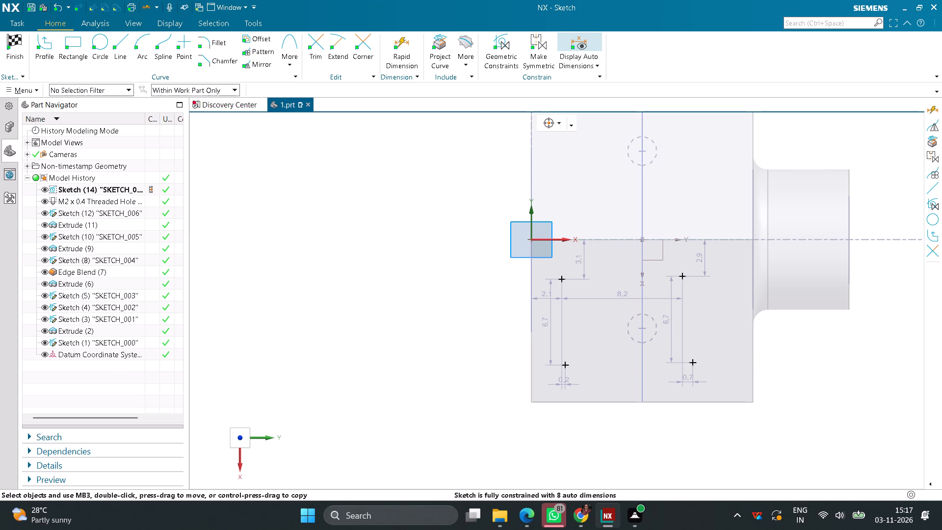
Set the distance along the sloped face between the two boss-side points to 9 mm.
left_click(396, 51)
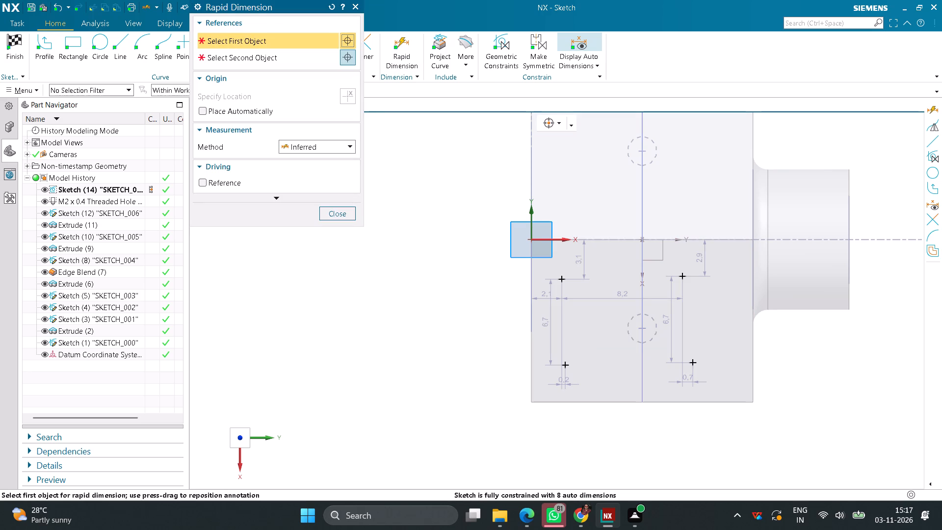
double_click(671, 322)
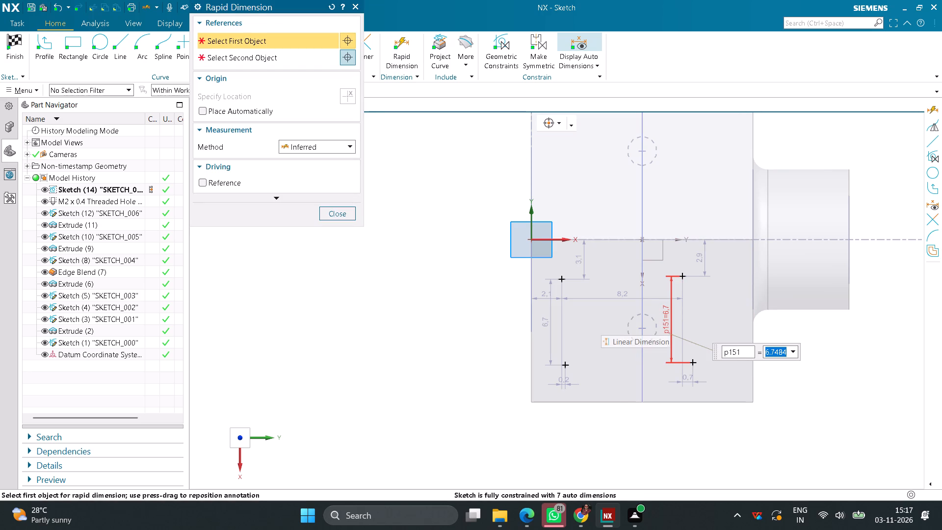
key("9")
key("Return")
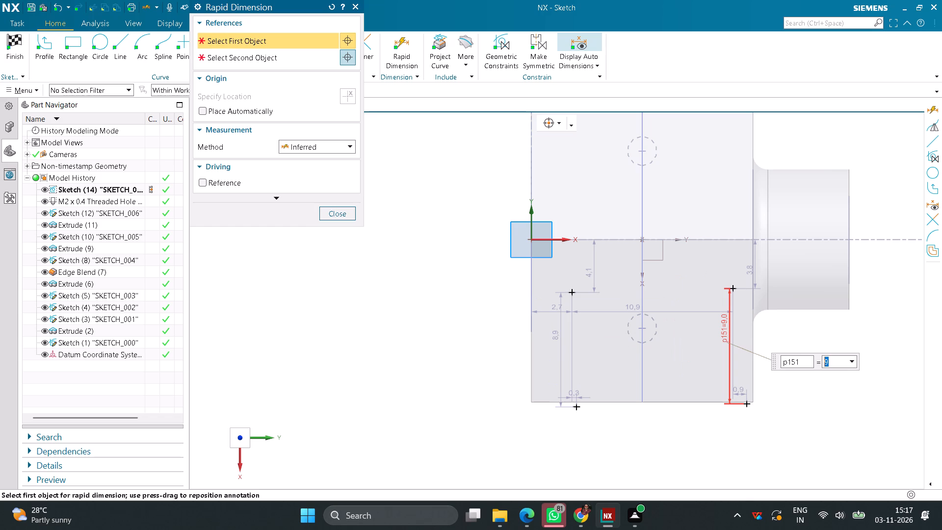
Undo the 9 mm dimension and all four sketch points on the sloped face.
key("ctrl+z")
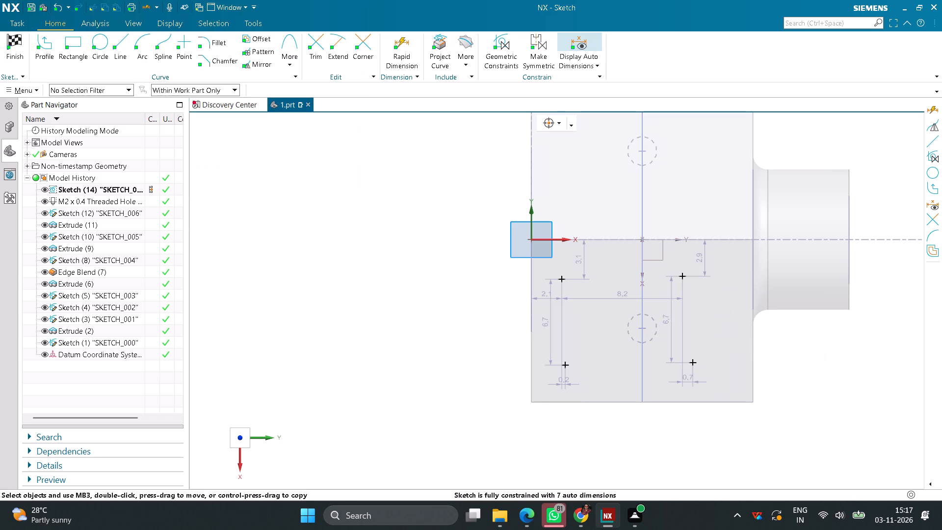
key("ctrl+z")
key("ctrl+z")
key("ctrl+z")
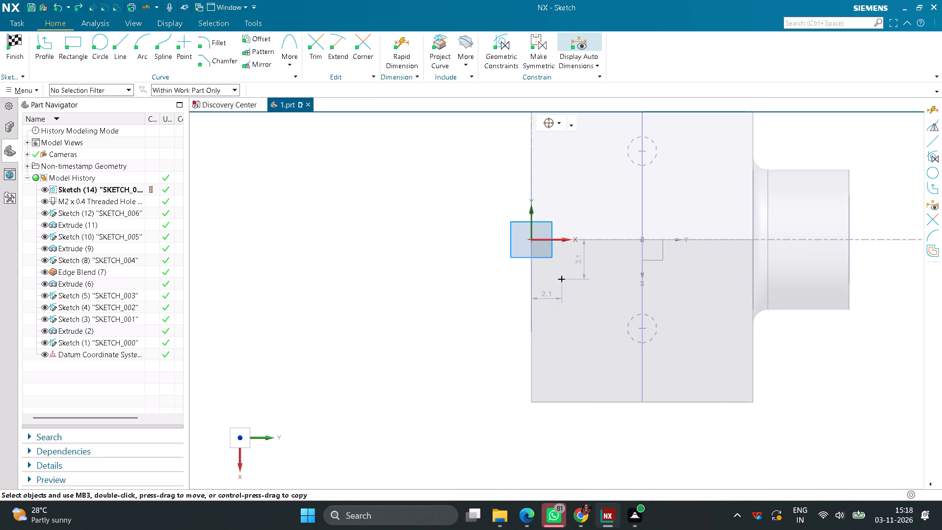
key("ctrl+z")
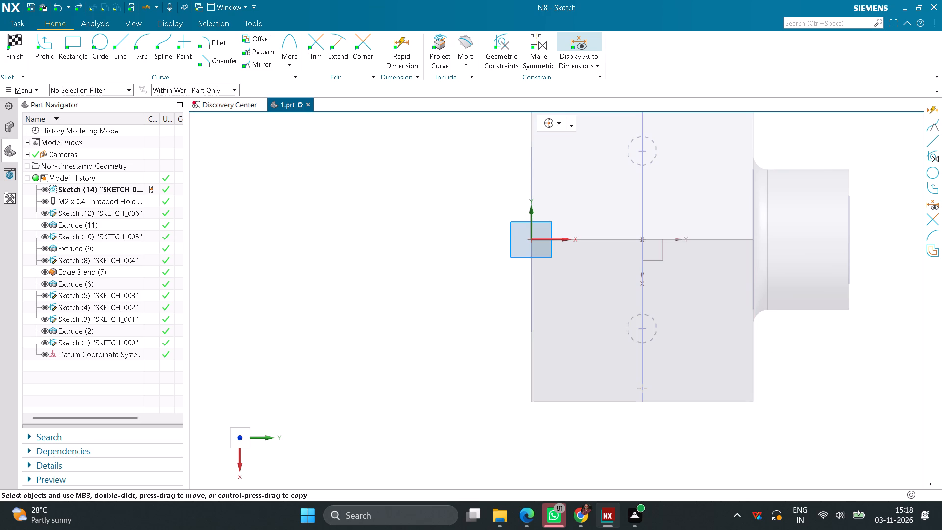
Sketch a 9 mm diameter circle on the sloped face, about 5.3 mm from its end edge and 7 mm from the ridge.
left_click(102, 51)
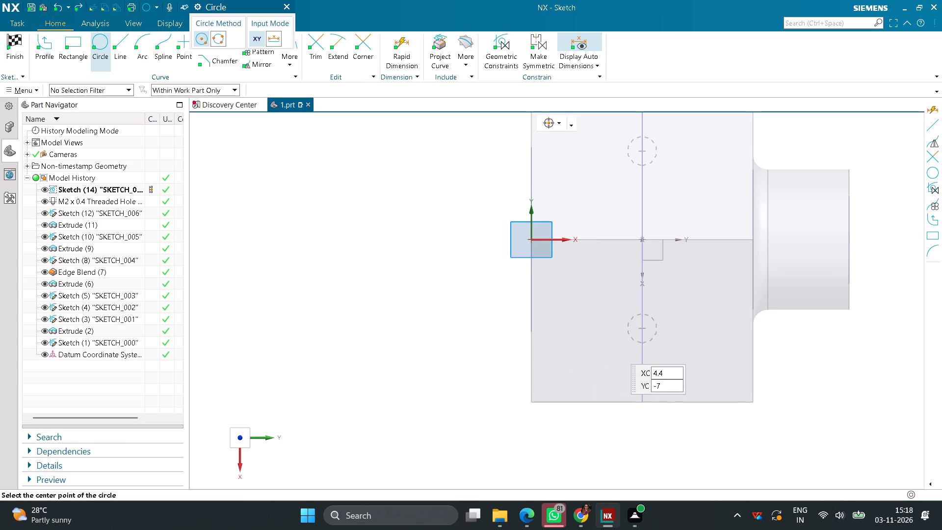
left_click(610, 330)
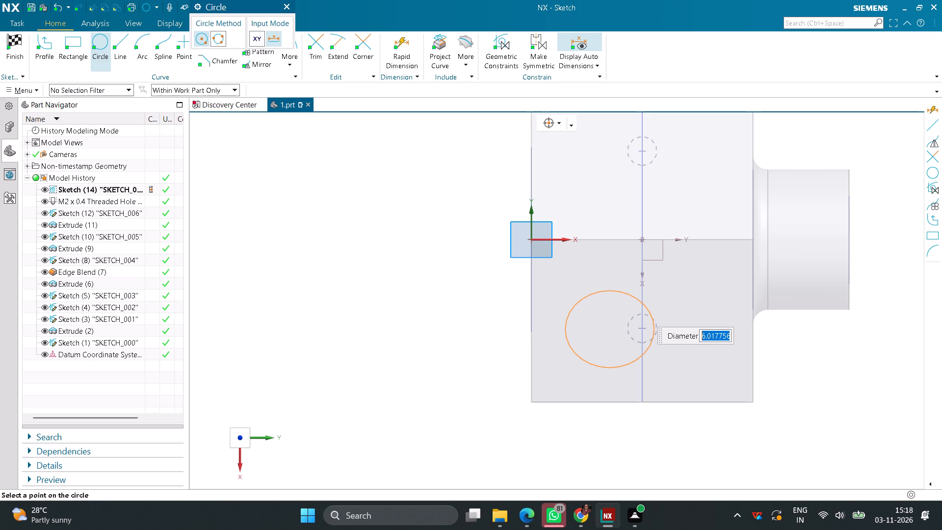
key("9")
key("Return")
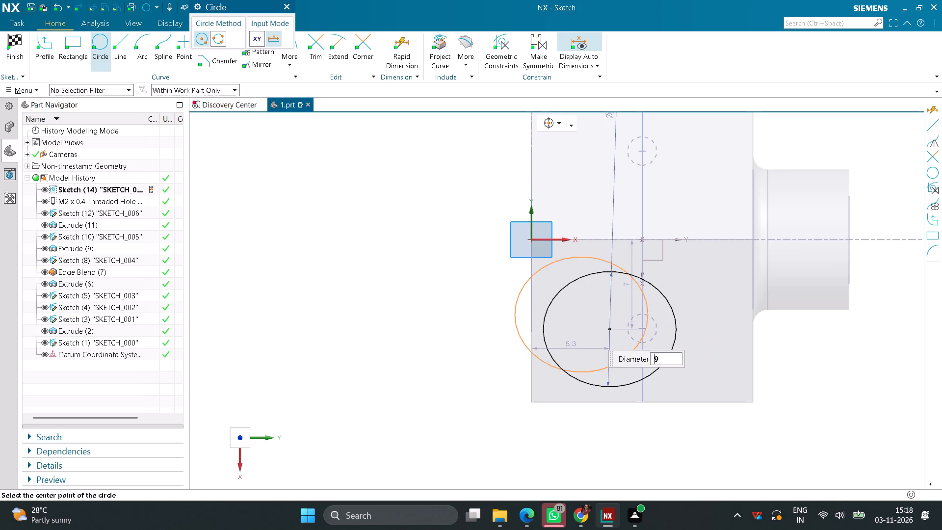
middle_click_drag(460, 365, 490, 350)
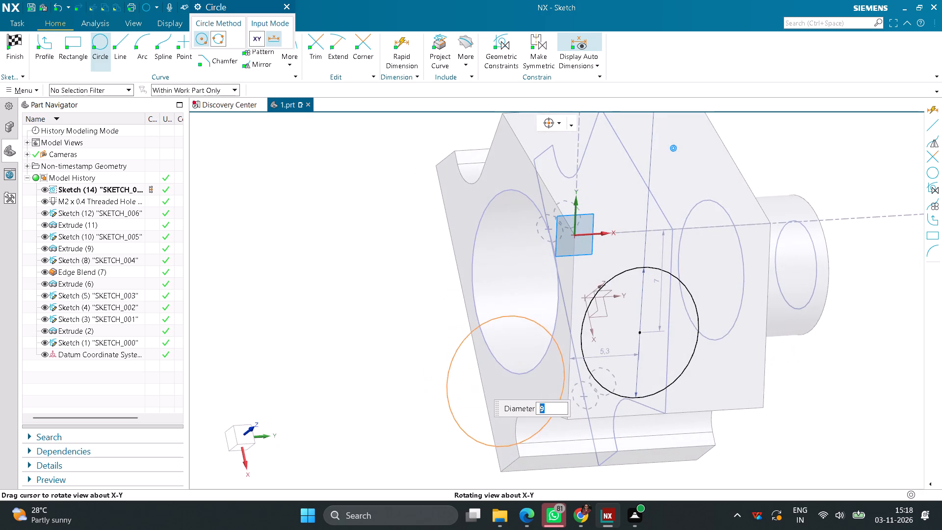
middle_click_drag(490, 350, 491, 350)
middle_click(355, 344)
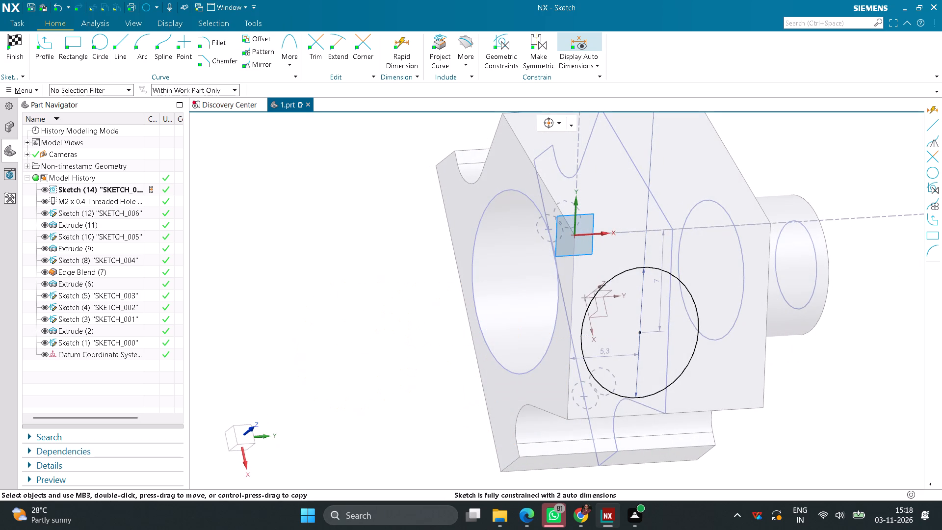
Locate the circle's centre 6.5 mm from the end edge opposite the boss and 12.7/2 mm from the ridge, and finish the sketch.
double_click(607, 357)
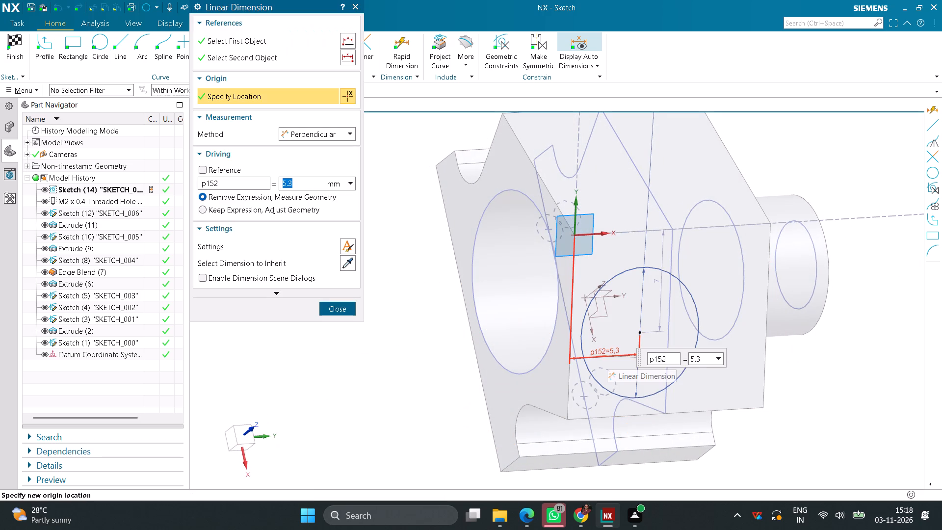
type("6.5")
key("Return")
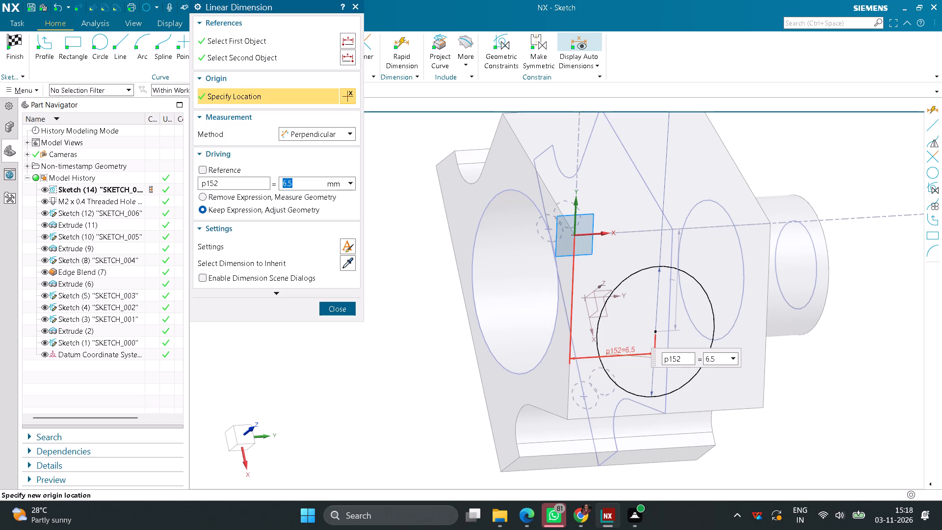
left_click(351, 309)
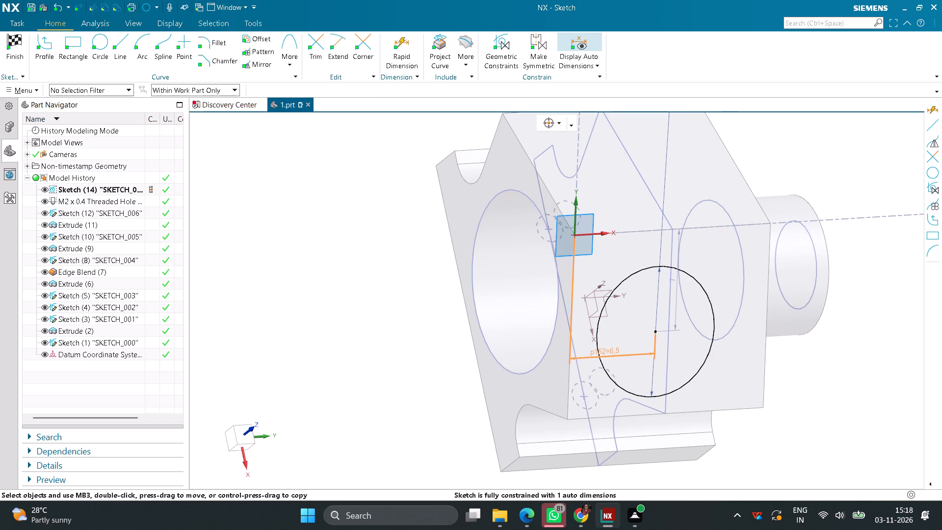
middle_click_drag(787, 418, 767, 384)
middle_click_drag(774, 395, 769, 414)
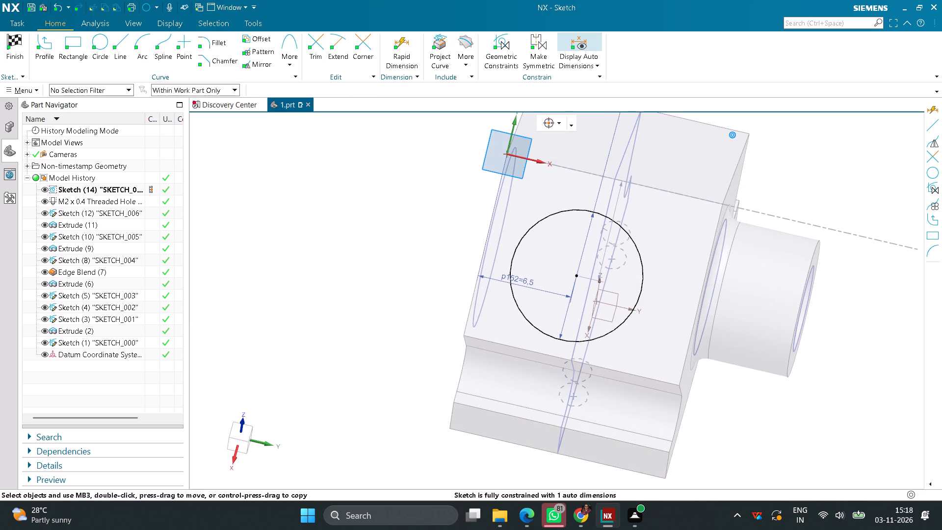
left_click(242, 435)
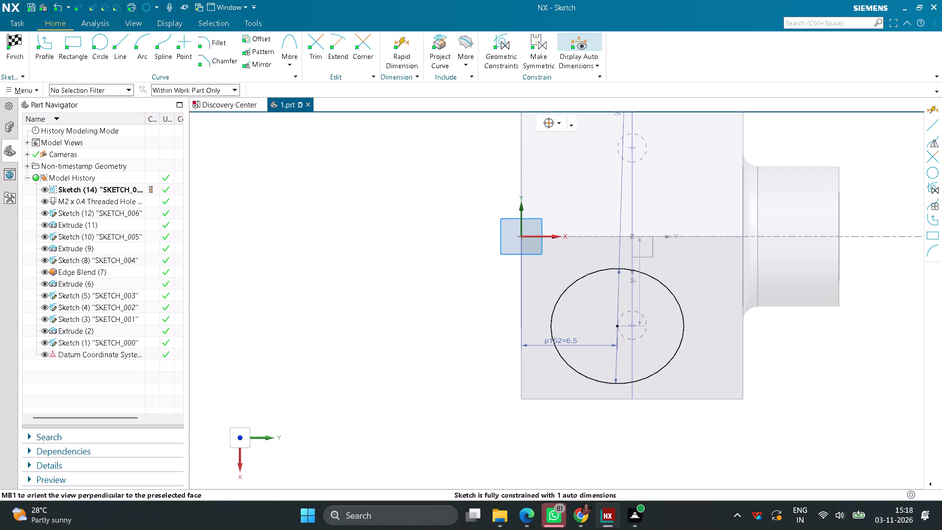
double_click(638, 296)
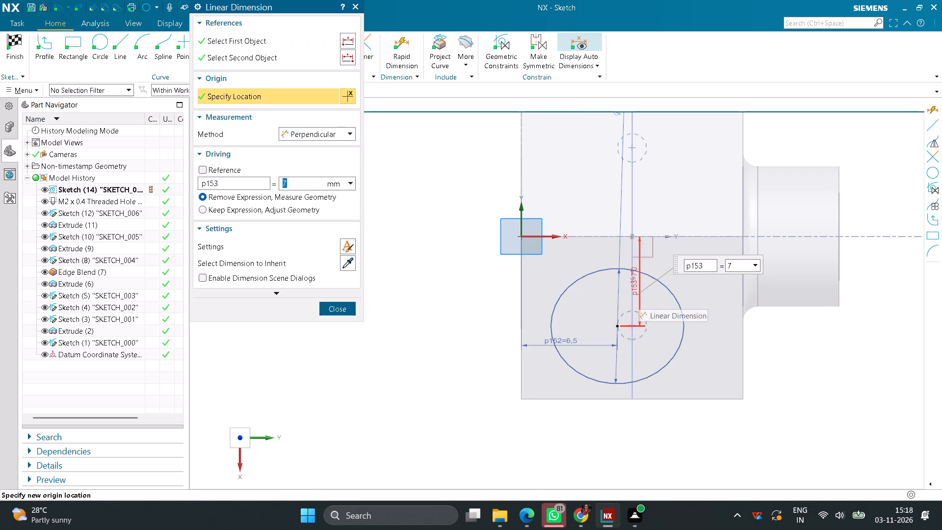
type("12.7/2")
key("Return")
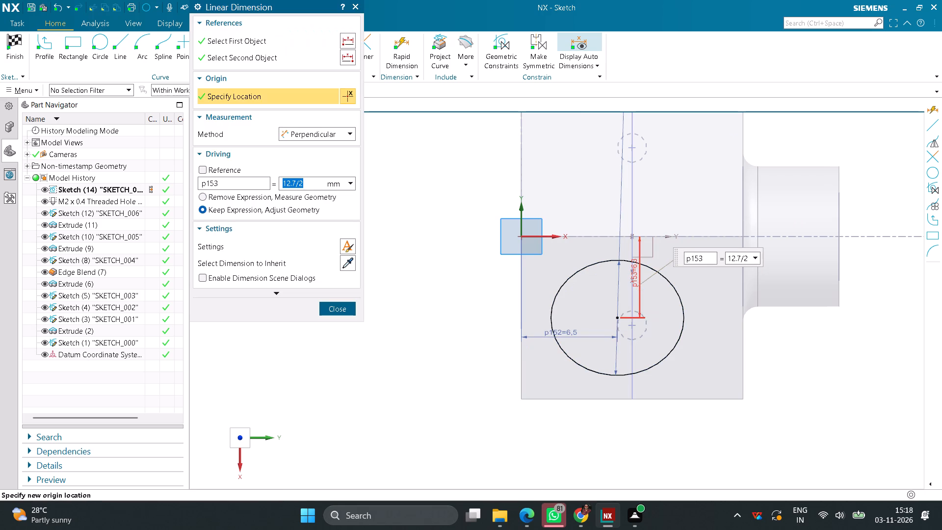
left_click(331, 308)
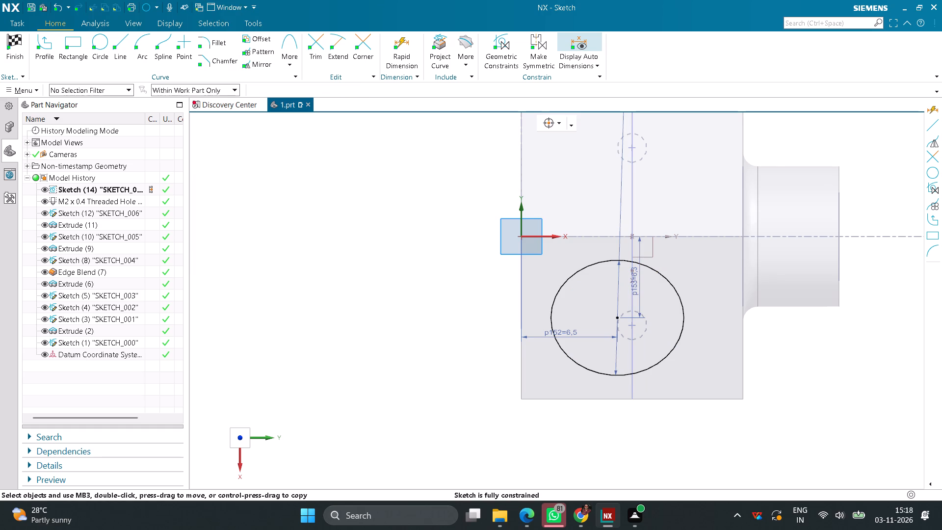
left_click(20, 51)
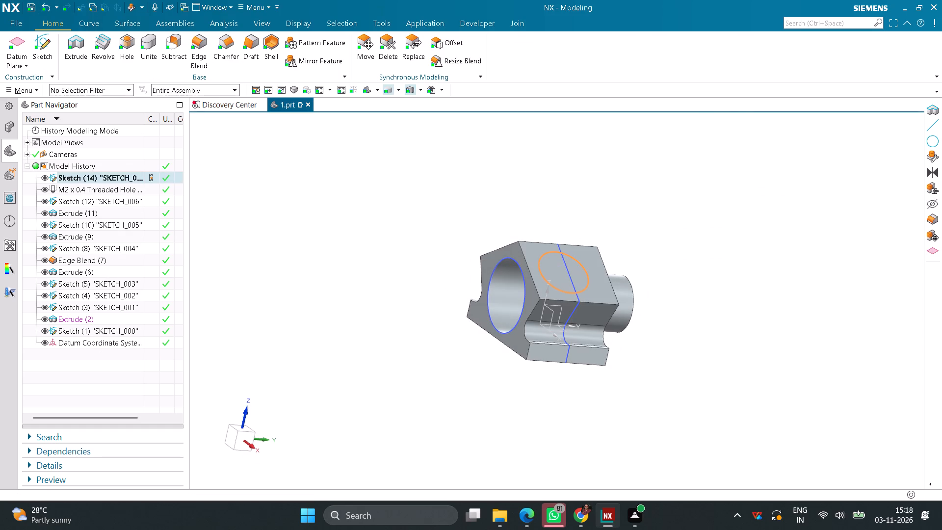
Extrude the circle in the reversed direction into the body, ending Until Next, as a subtracted hole through the sloped face.
left_click(81, 53)
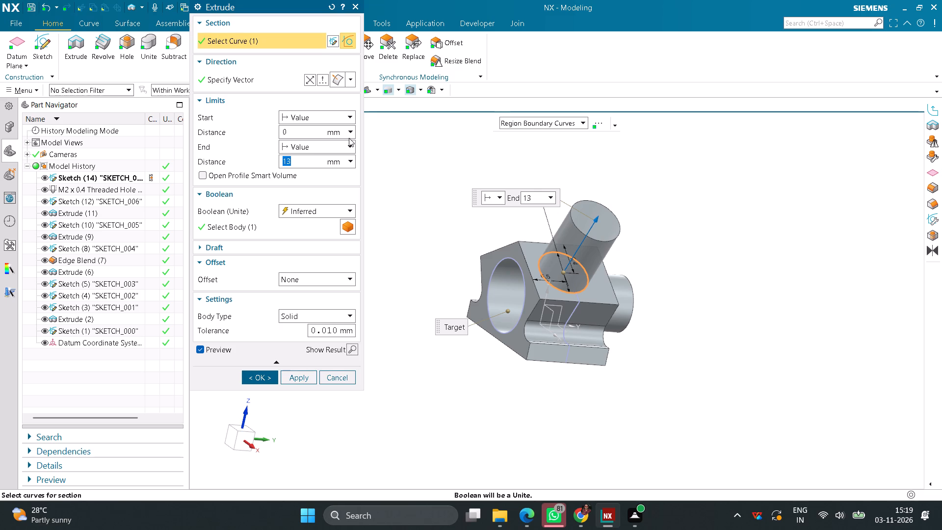
left_click(311, 80)
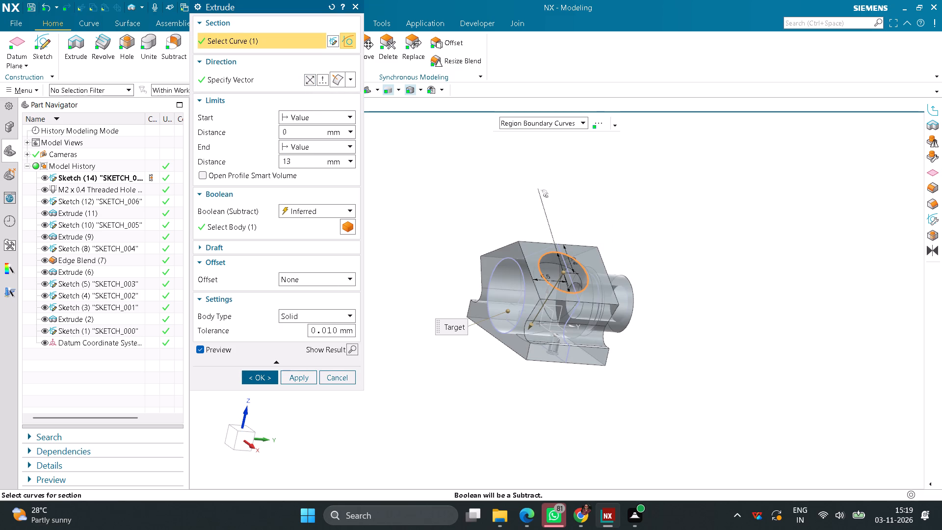
middle_click_drag(383, 396, 434, 417)
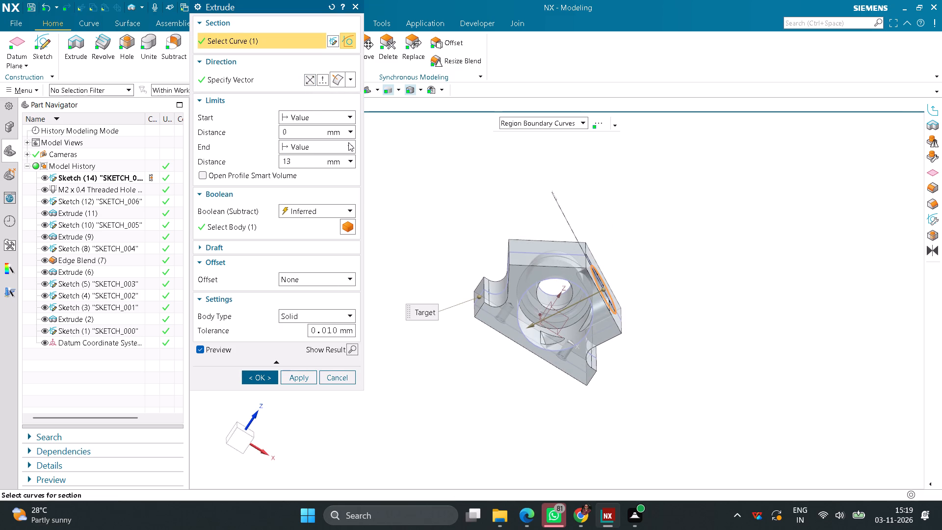
left_click(347, 144)
left_click(322, 190)
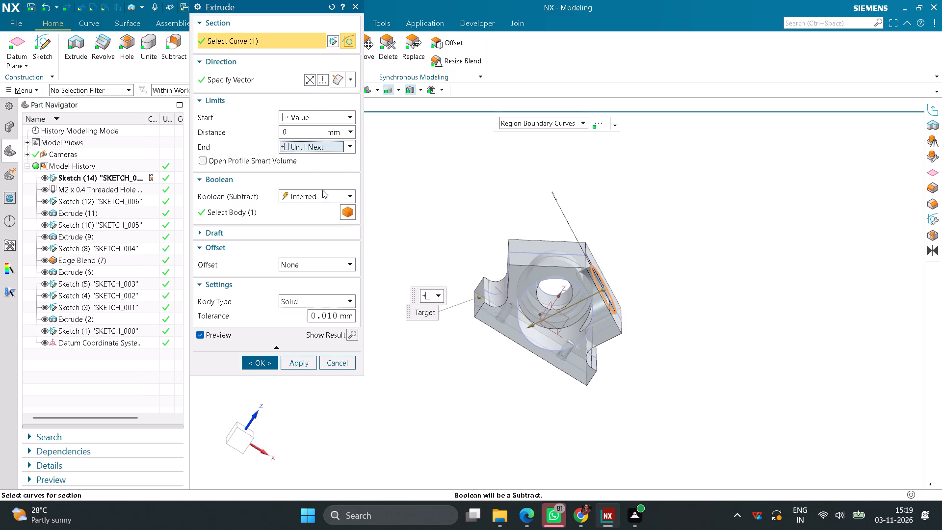
left_click(356, 338)
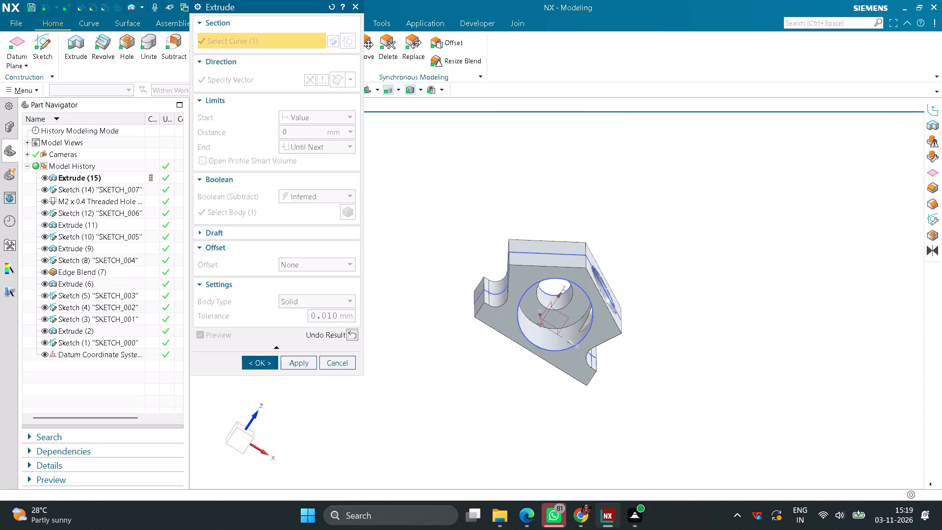
middle_click_drag(676, 374, 623, 383)
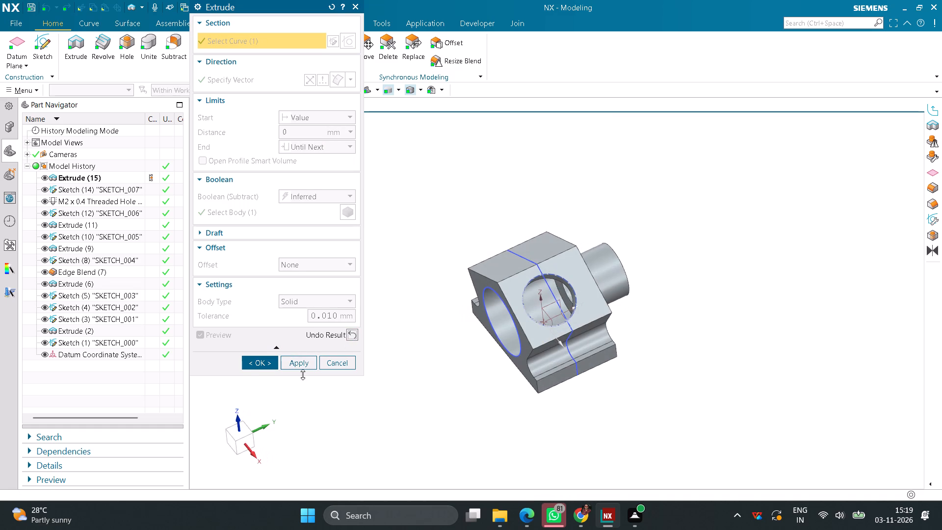
left_click(251, 366)
Create a sketch on the opposite sloped face and draw a 9 mm diameter circle on it.
left_click(47, 48)
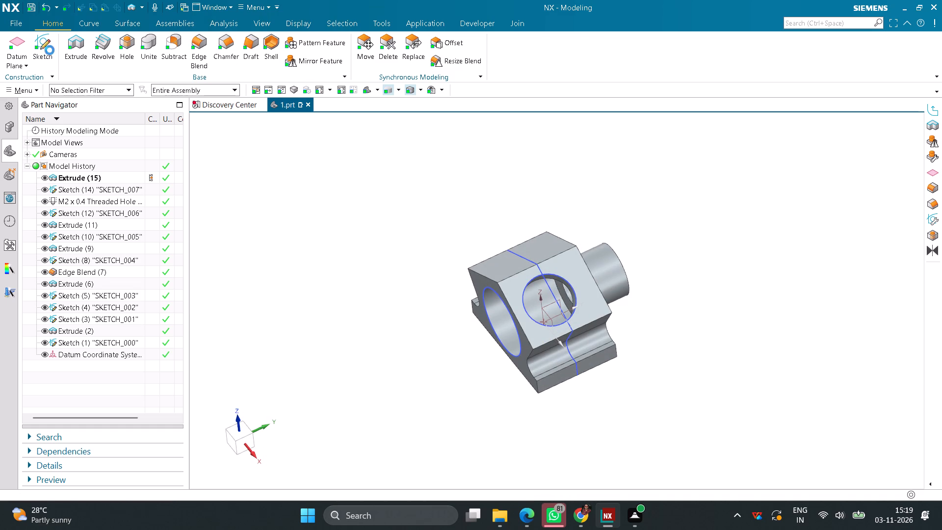
middle_click_drag(484, 384, 557, 412)
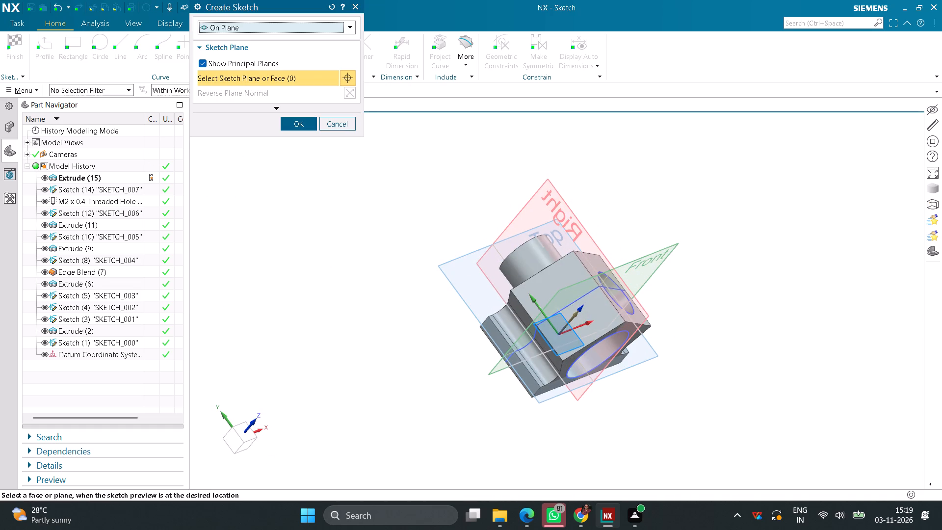
left_click(546, 291)
left_click(297, 128)
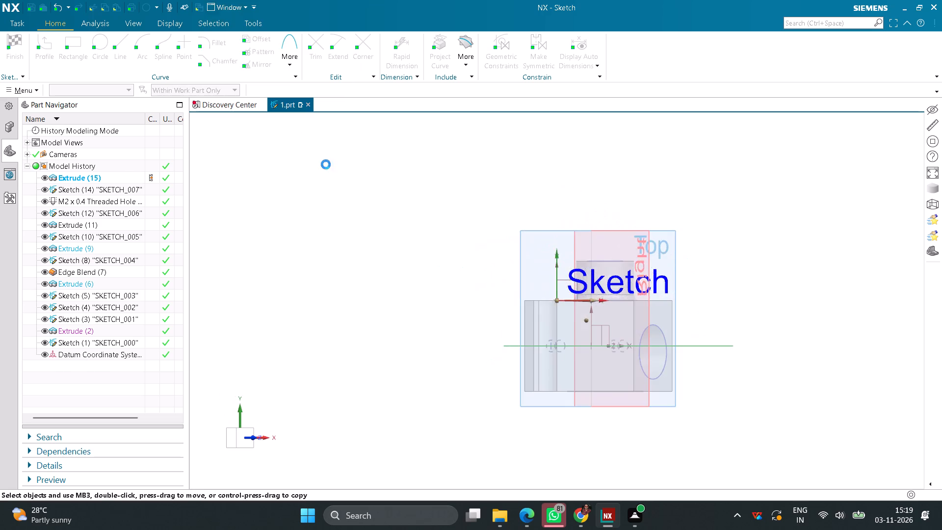
left_click(102, 43)
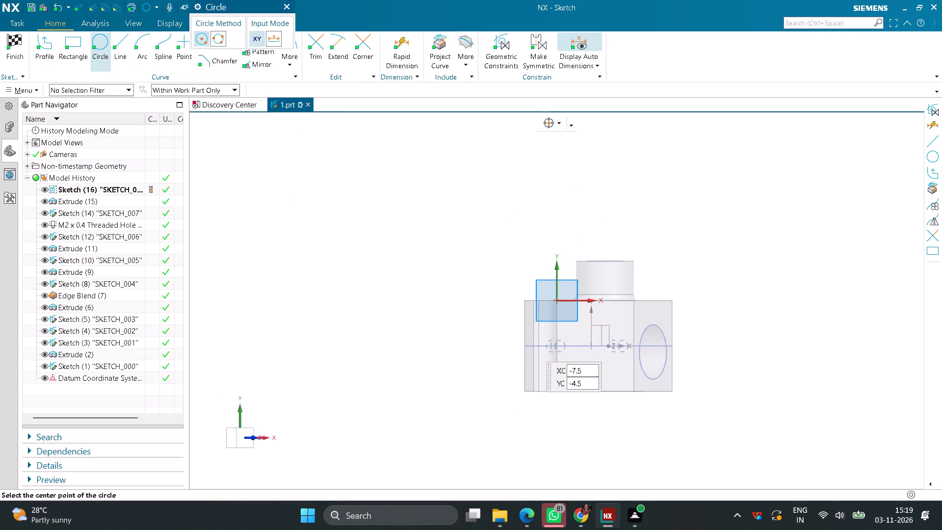
scroll(594, 325, "up", 3)
left_click(594, 324)
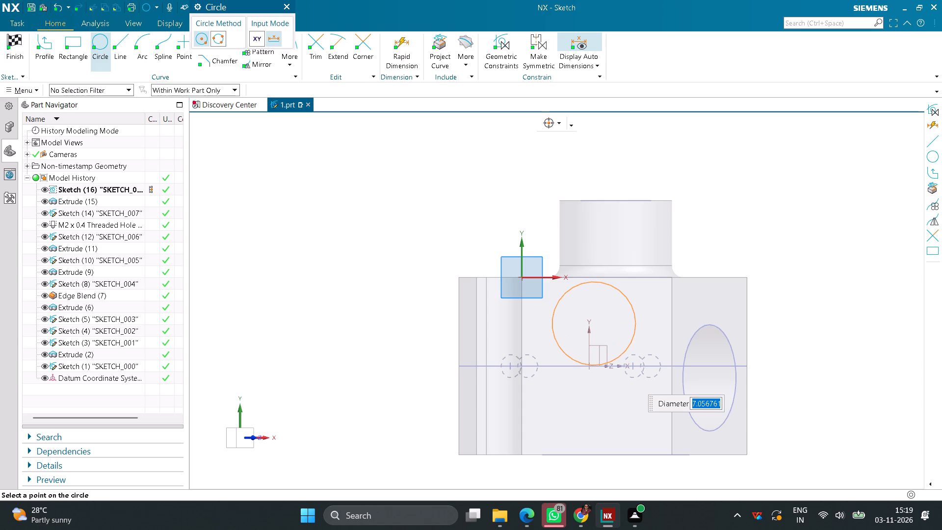
key("9")
key("Return")
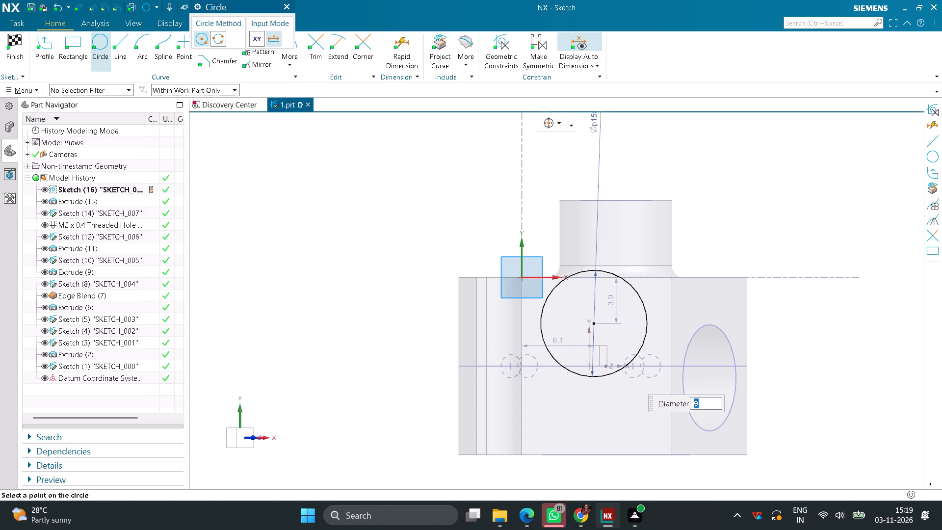
middle_click(323, 330)
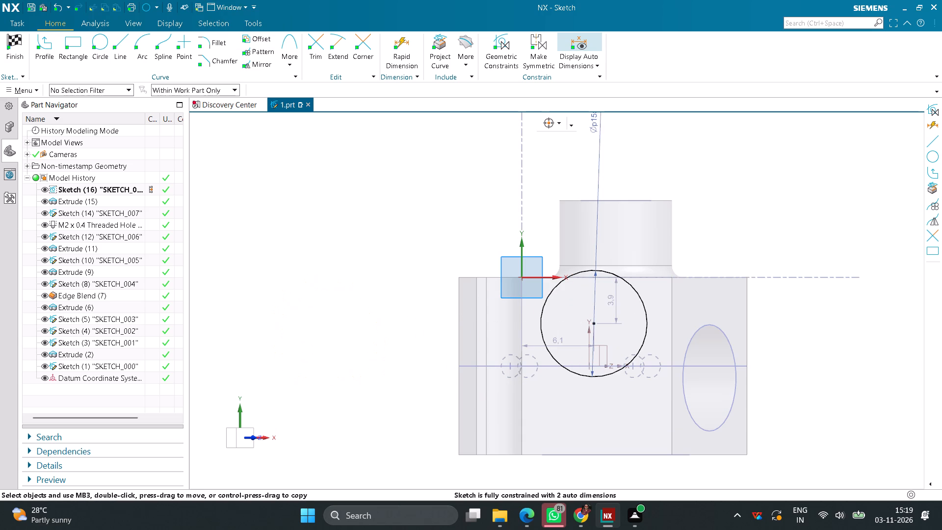
Locate the circle's centre 6.5 mm from the boss-end edge and 12.7/2 mm from the groove-side edge, and finish the sketch.
double_click(614, 306)
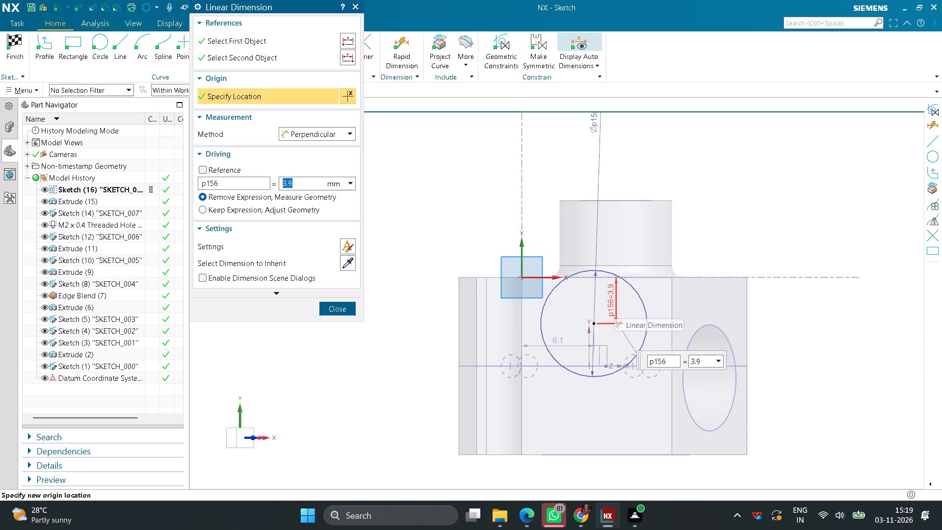
type("6.5")
key("Return")
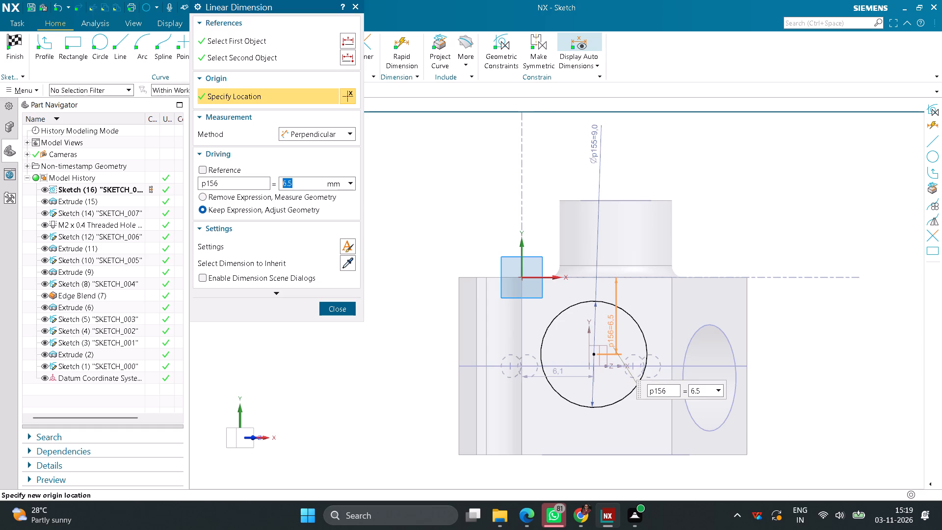
left_click(336, 314)
double_click(561, 374)
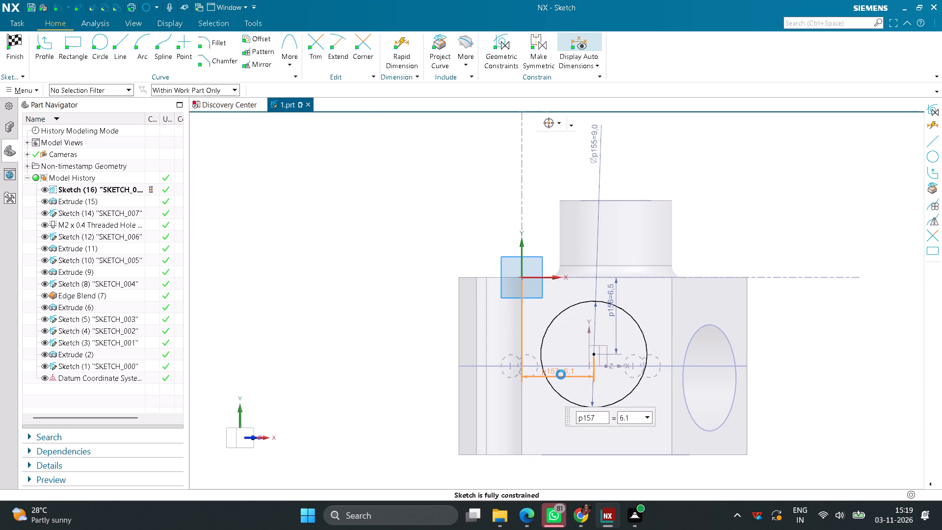
type("12.7/2")
key("Return")
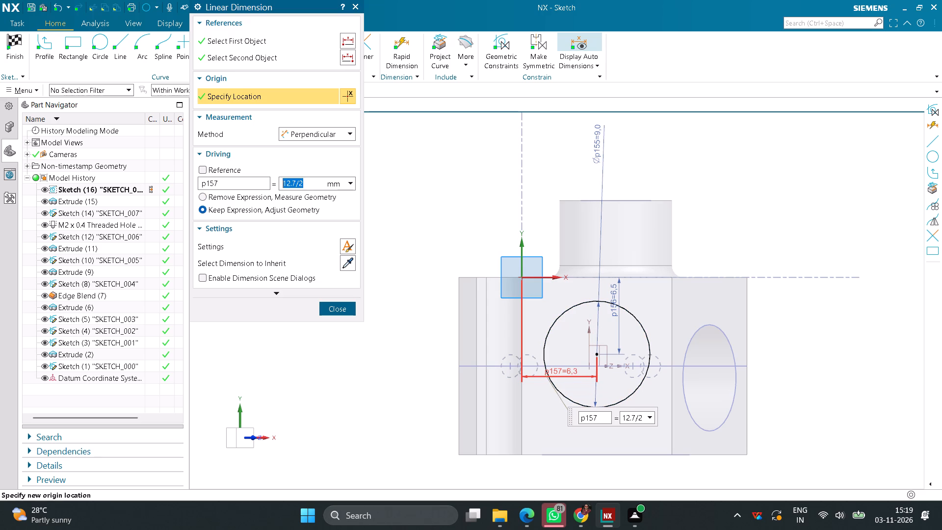
left_click(339, 312)
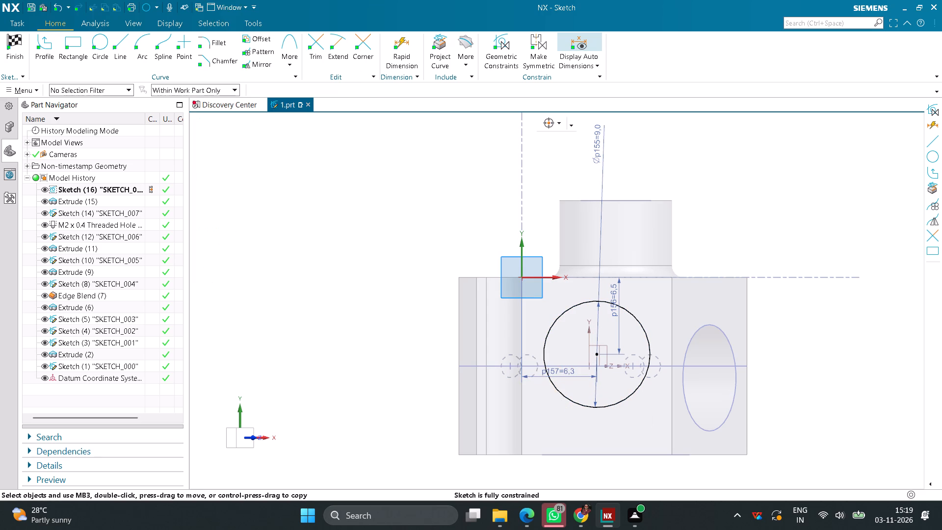
left_click(14, 36)
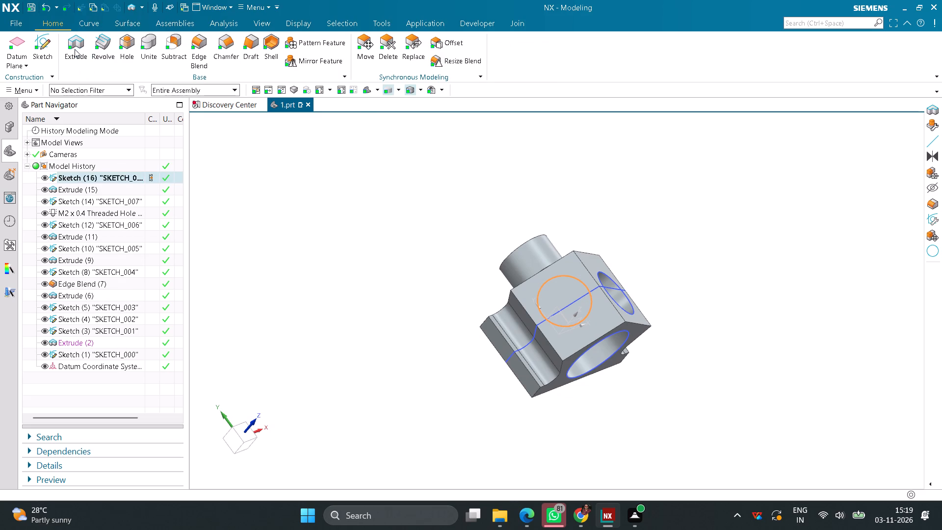
Extrude the 9 mm circle in the reversed direction, ending Until Next, subtracting it from the body as a hole through the sloped face.
left_click(75, 49)
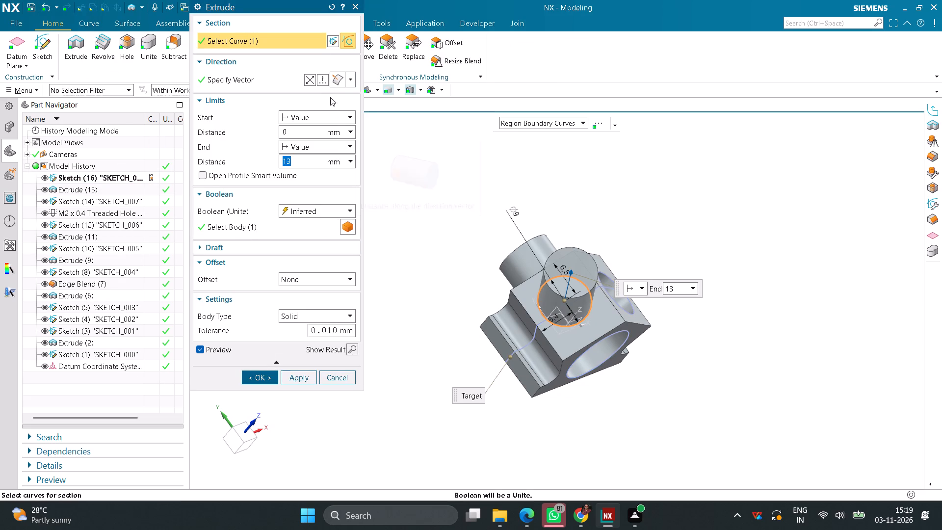
left_click(307, 81)
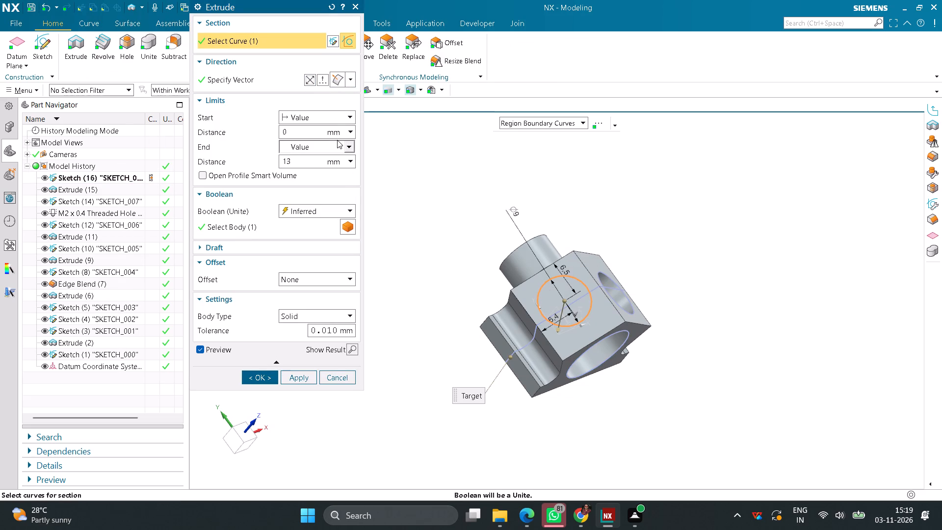
left_click(340, 145)
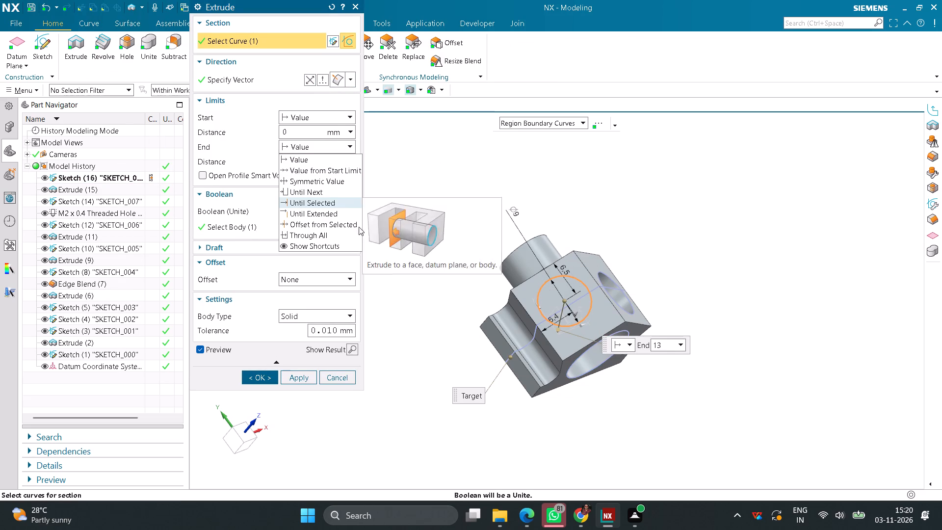
left_click(396, 218)
middle_click_drag(425, 339, 454, 334)
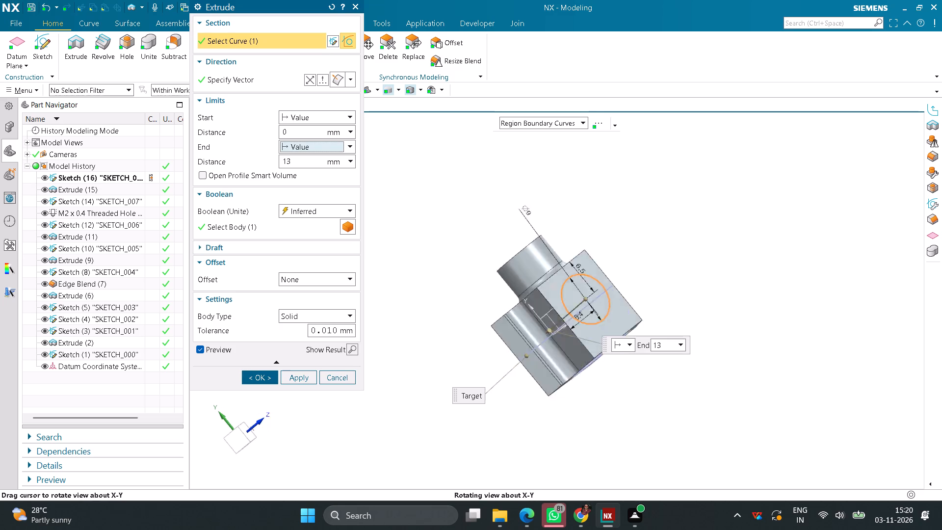
middle_click_drag(454, 334, 412, 319)
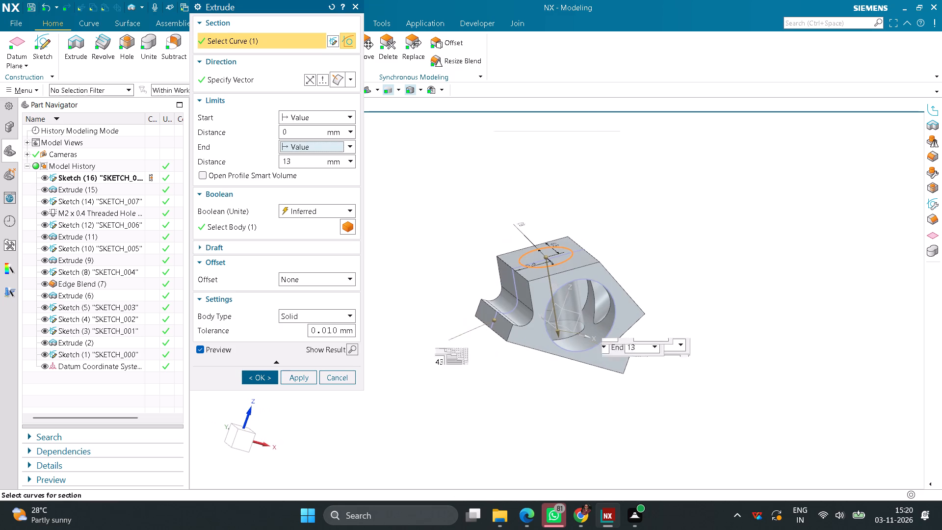
left_click(340, 204)
left_click(310, 248)
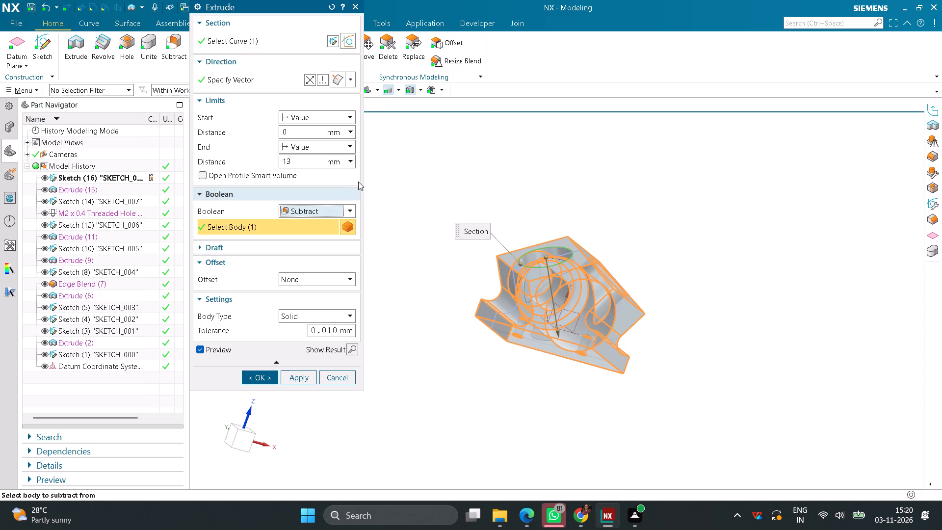
left_click(348, 148)
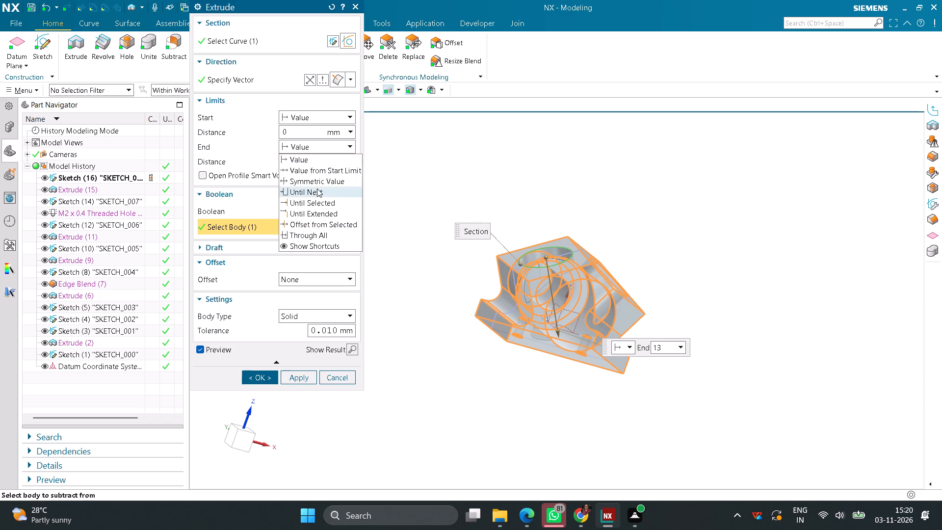
left_click(314, 190)
left_click(349, 329)
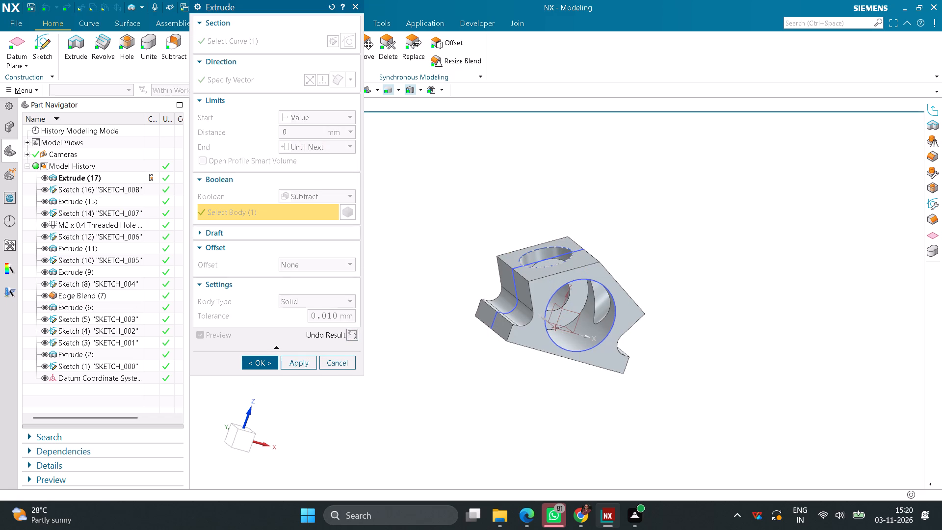
middle_click_drag(591, 424, 592, 447)
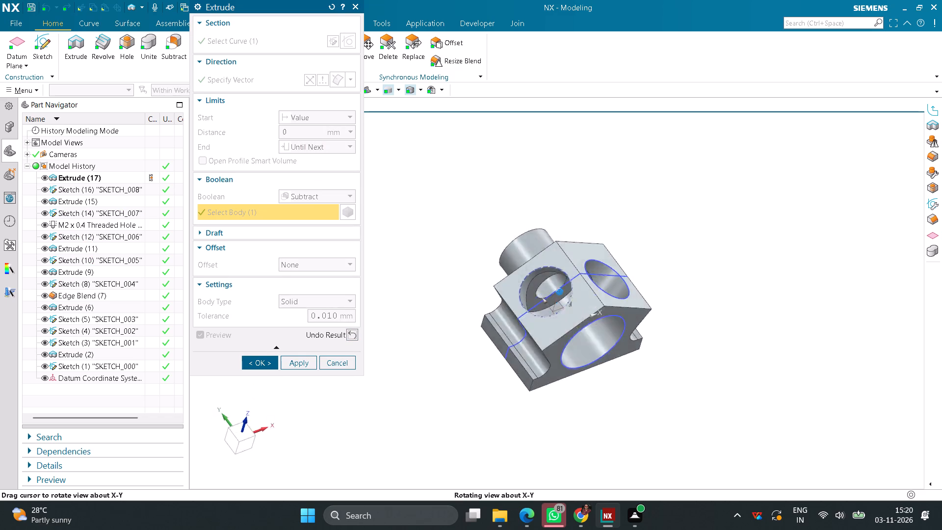
middle_click_drag(592, 447, 603, 450)
left_click(269, 363)
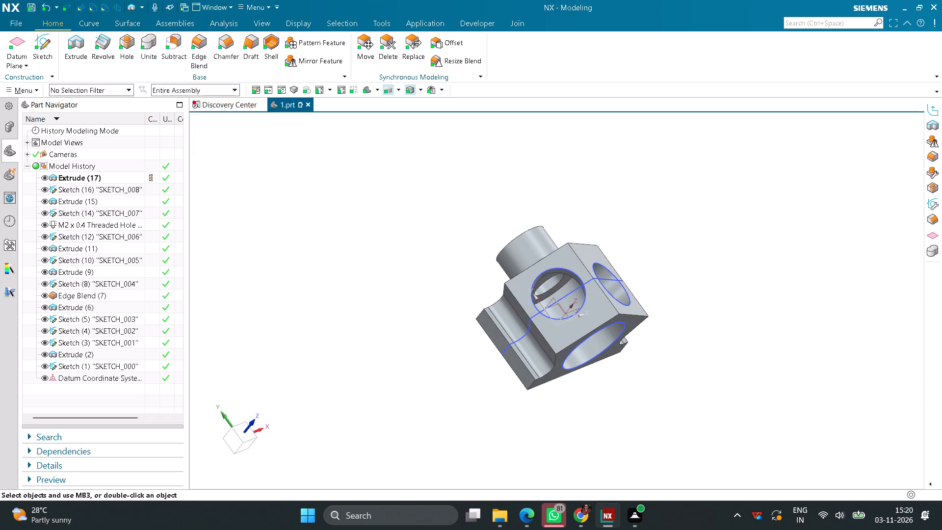
Create a sketch on the same sloped face and place four points around the hole, one near each face corner, in rows about 8 mm wide.
left_click(45, 51)
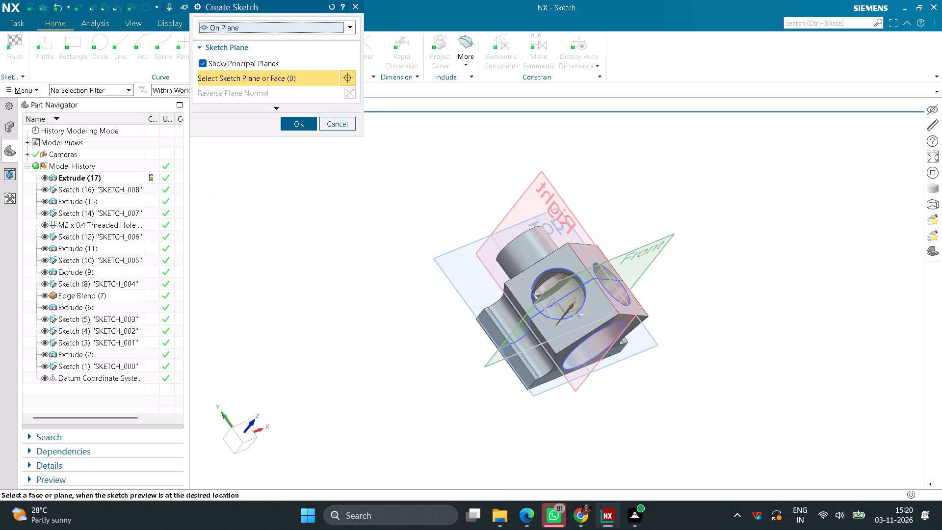
left_click(576, 335)
left_click(298, 121)
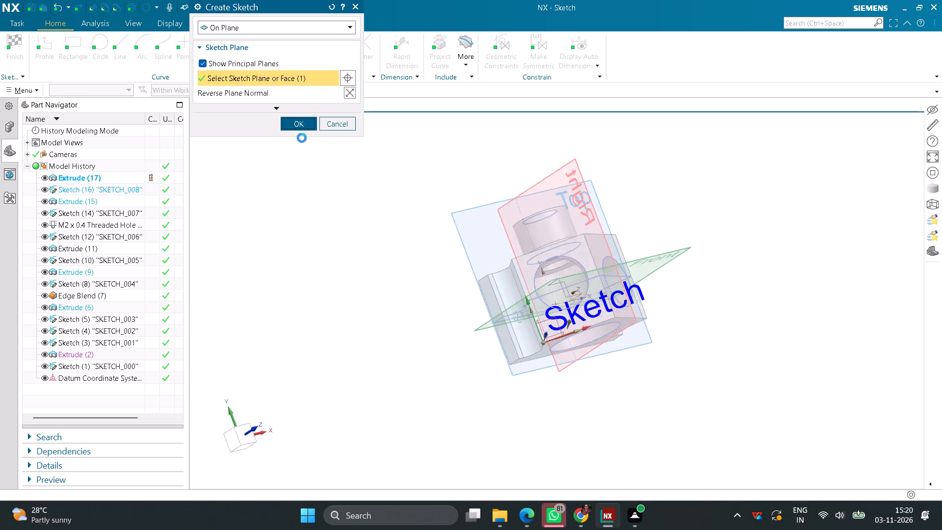
scroll(665, 195, "up", 3)
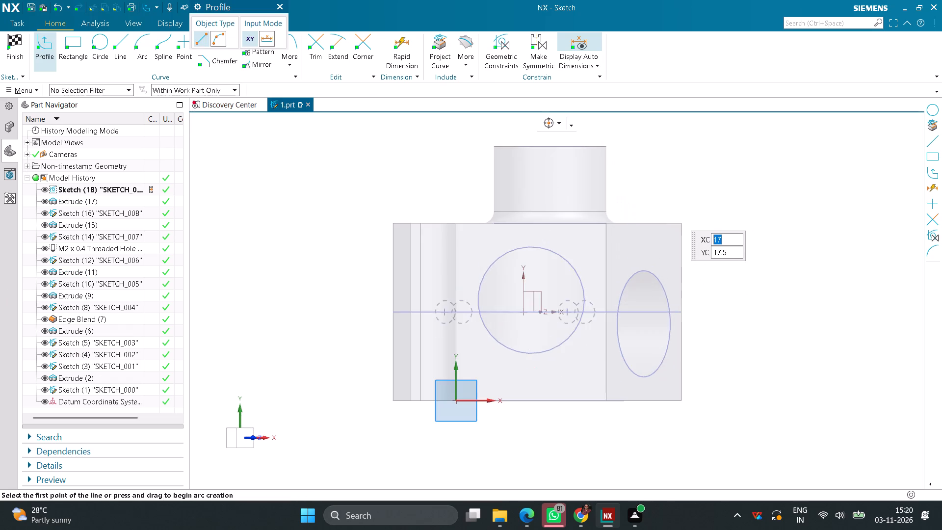
scroll(656, 196, "up", 2)
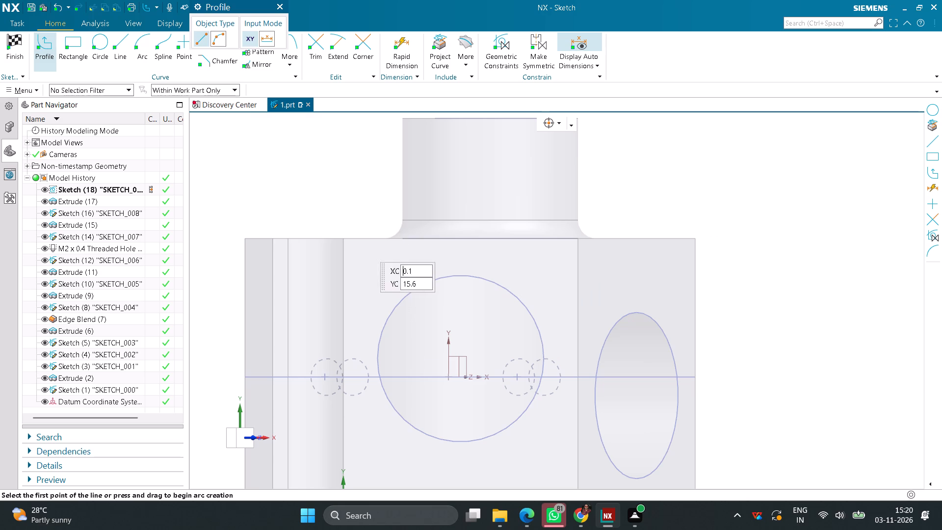
left_click(181, 45)
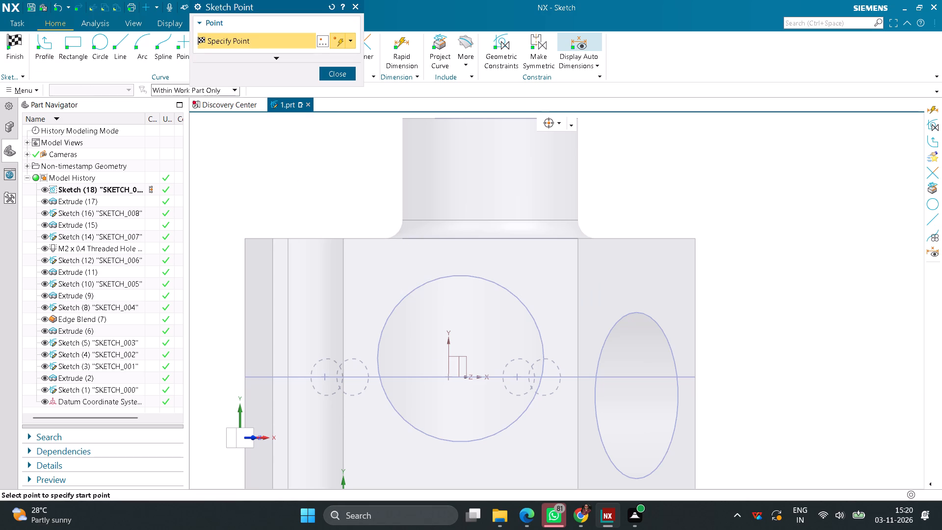
left_click(381, 275)
left_click(534, 269)
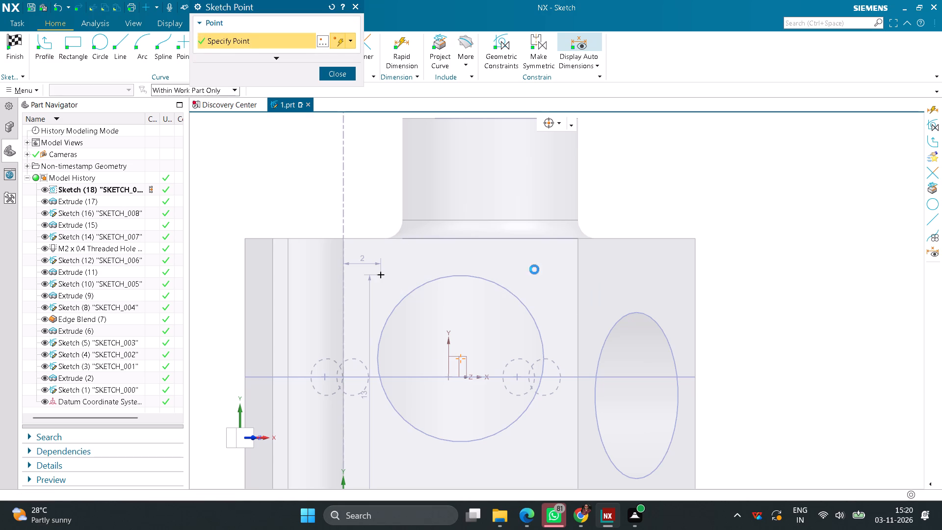
scroll(418, 429, "down", 4)
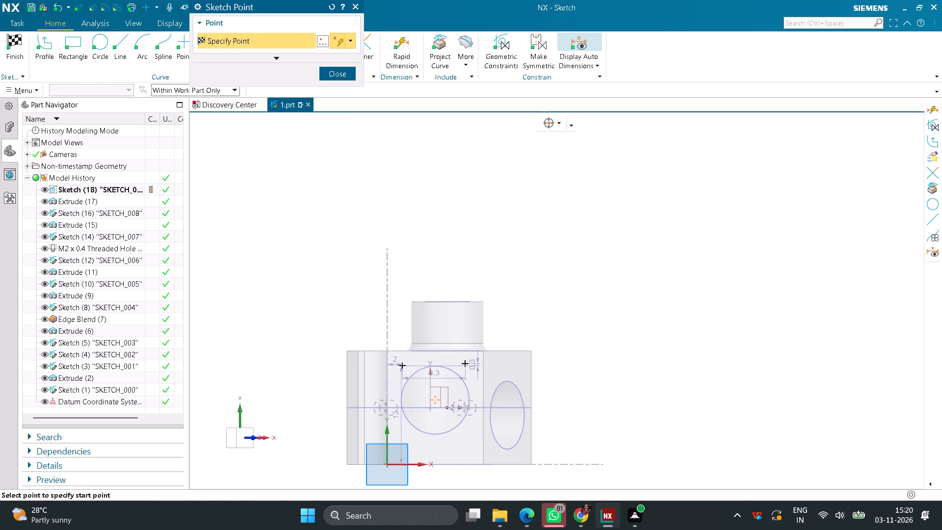
left_click(407, 437)
left_click(466, 437)
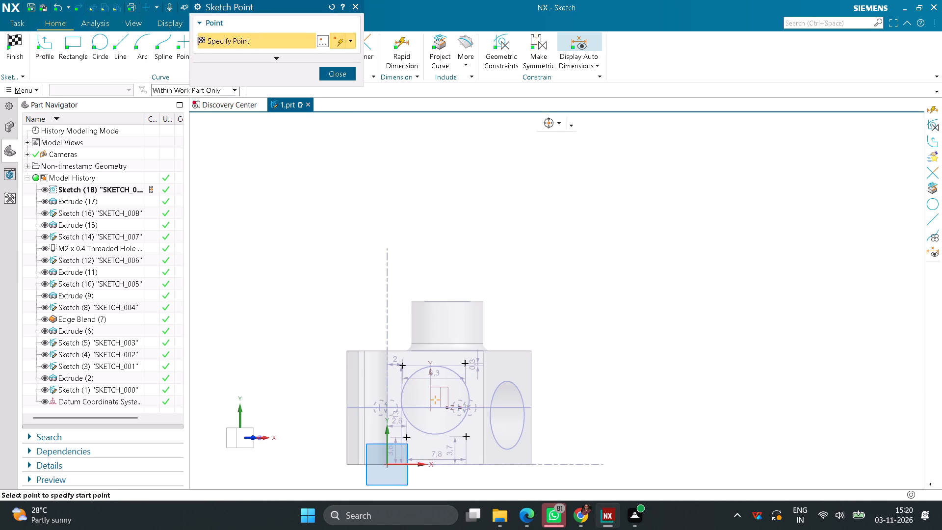
left_click(339, 77)
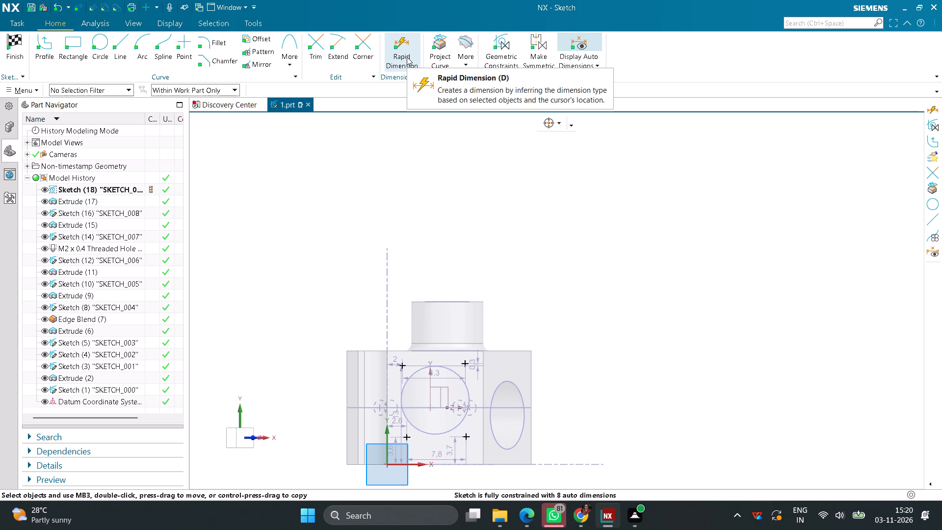
Dimension the point nearest the boss end and the groove at 3.7/2 mm from the boss-end edge.
left_click(403, 48)
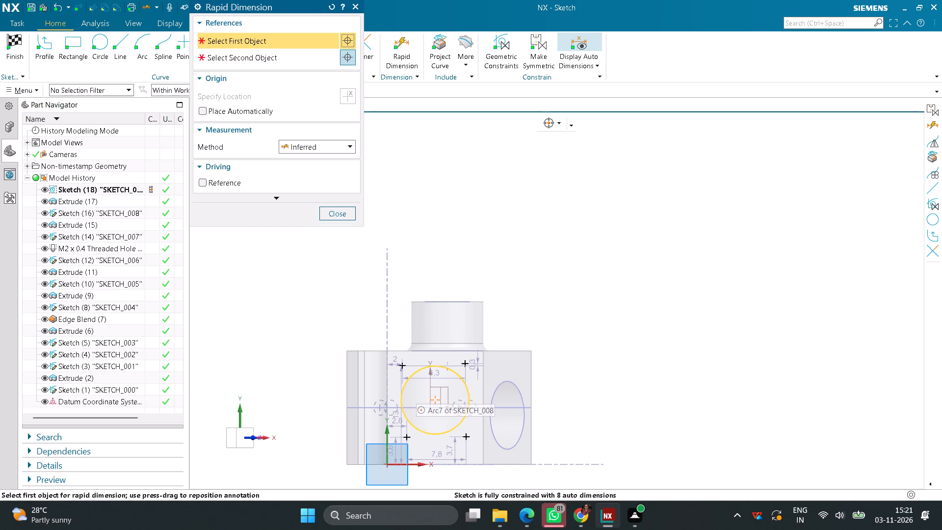
scroll(392, 390, "up", 4)
scroll(434, 328, "down", 3)
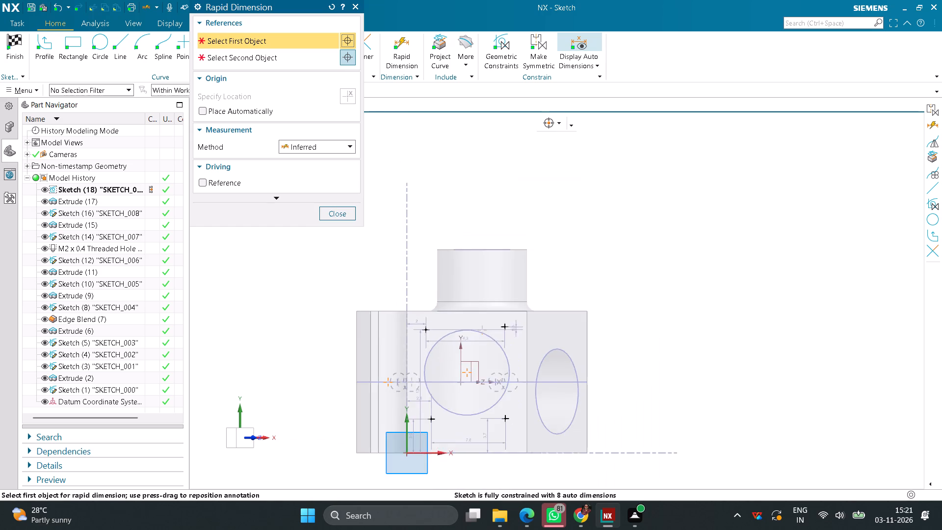
scroll(451, 365, "down", 2)
scroll(451, 365, "up", 1)
scroll(451, 365, "down", 1)
scroll(440, 377, "up", 6)
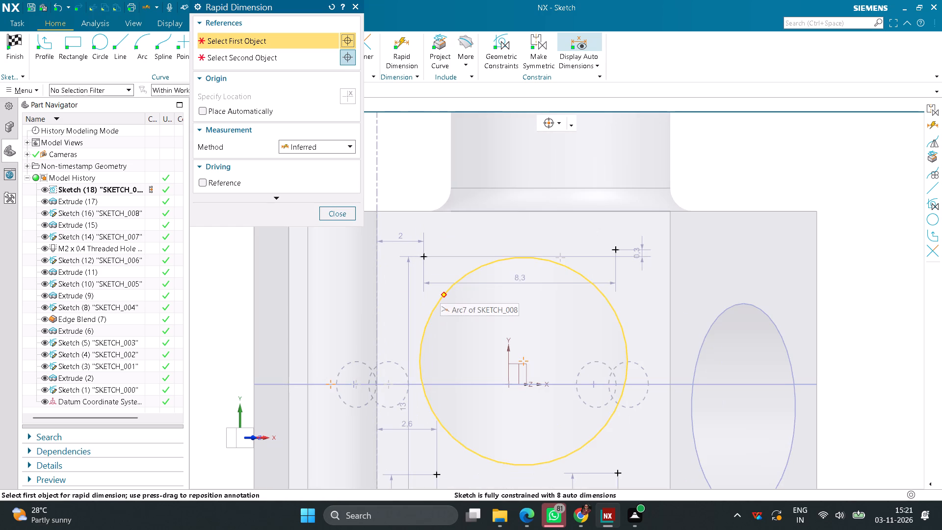
scroll(460, 291, "down", 2)
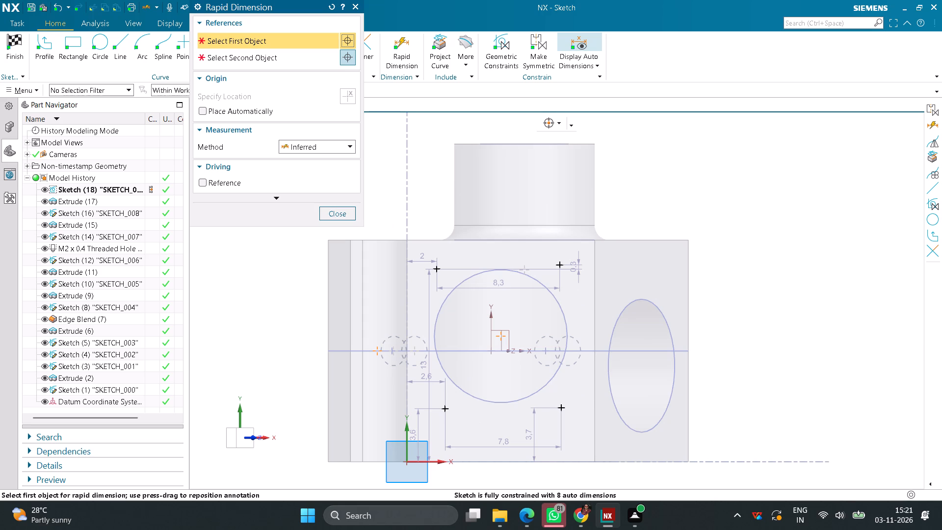
left_click(439, 268)
left_click(435, 242)
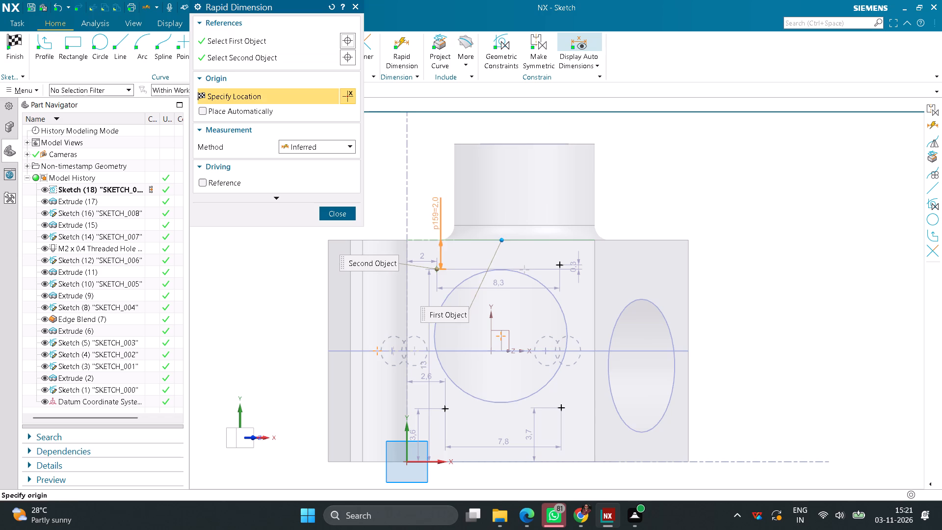
left_click(435, 212)
type("3.7")
key("Return")
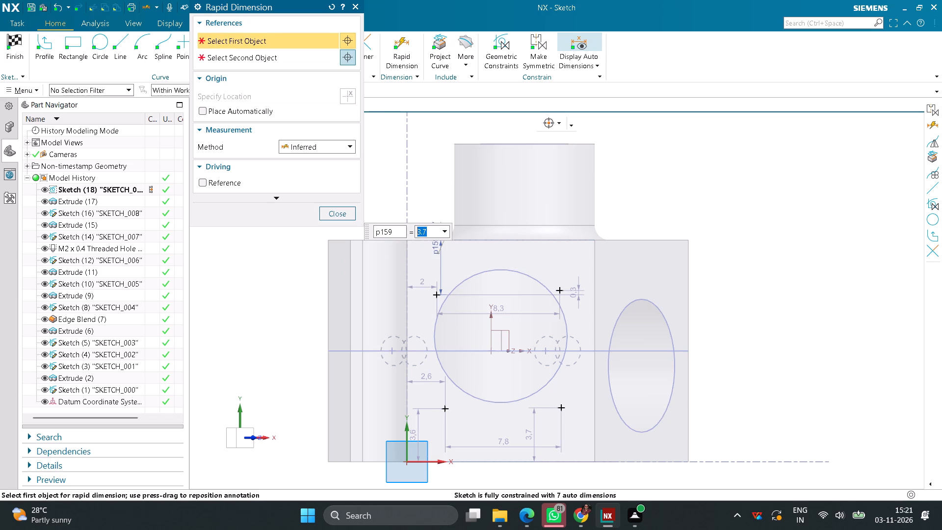
type("/2")
key("Return")
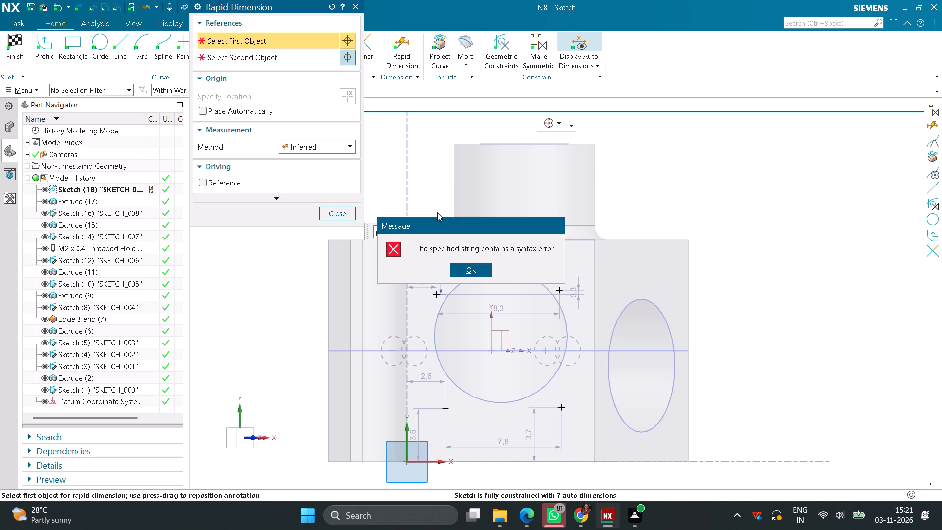
left_click(477, 273)
left_click(458, 270)
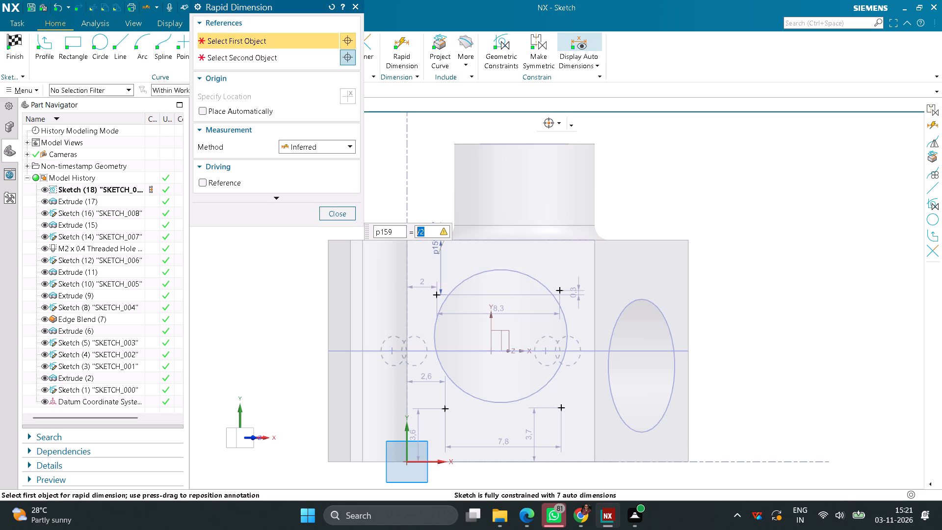
key("BackSpace")
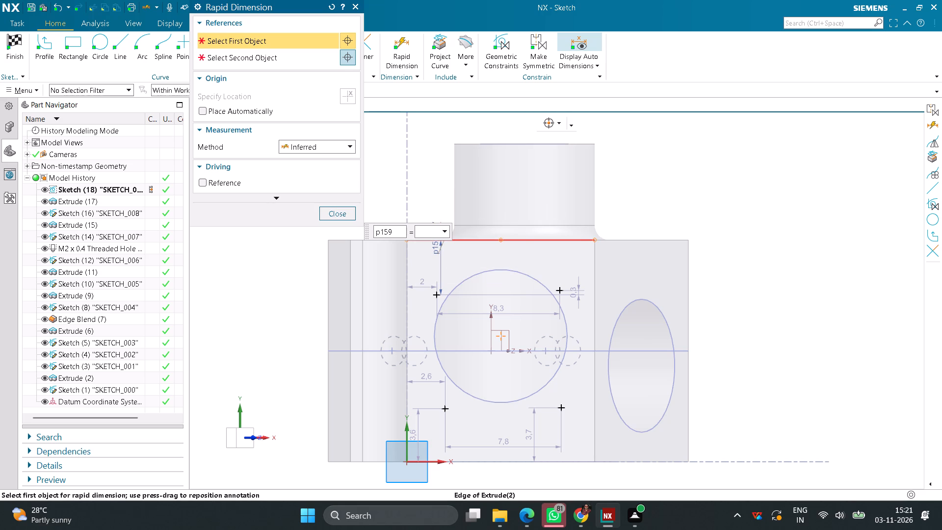
type("3.7/2")
key("Return")
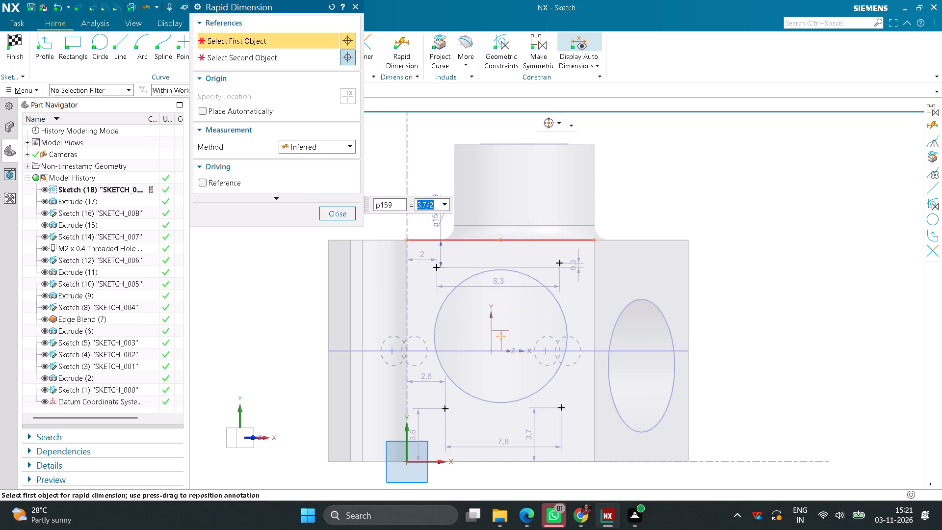
left_click(338, 219)
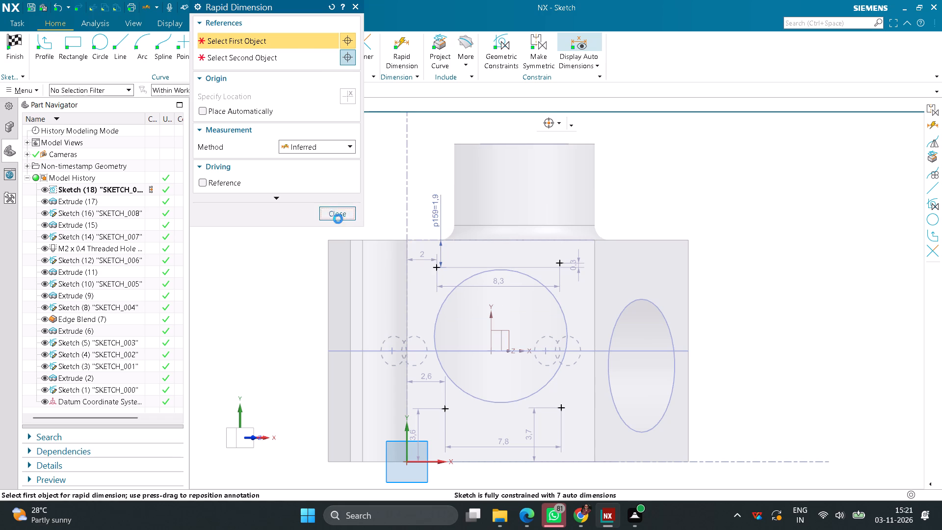
Set the same point's distance from the groove-side edge to 1.9 mm.
double_click(423, 258)
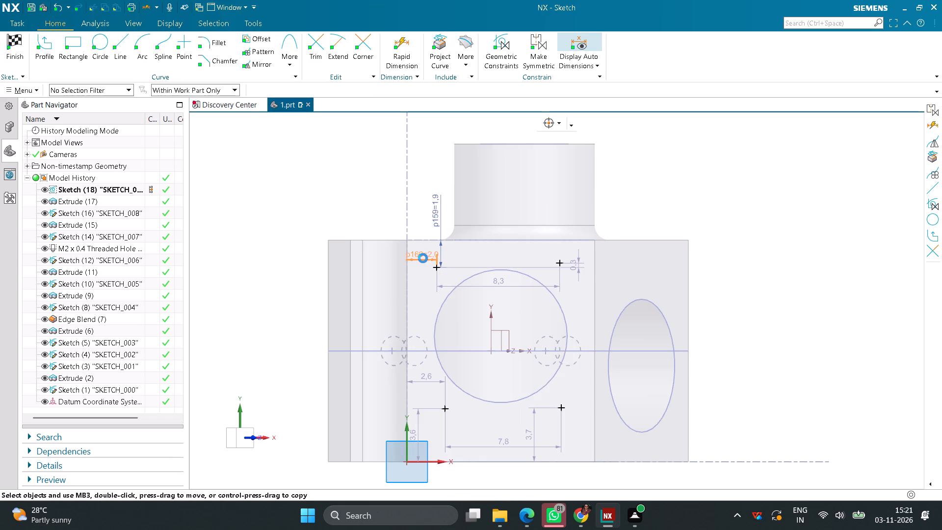
type("1.9")
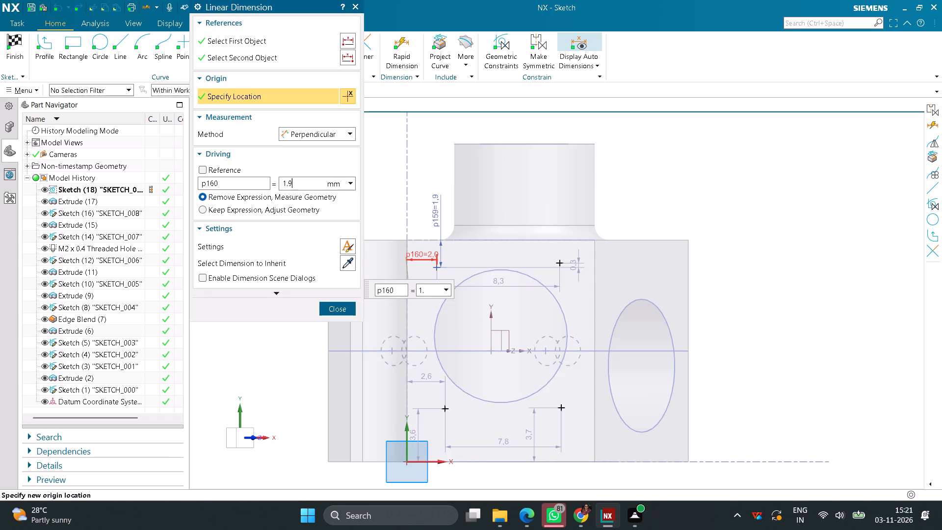
key("Return")
left_click(336, 307)
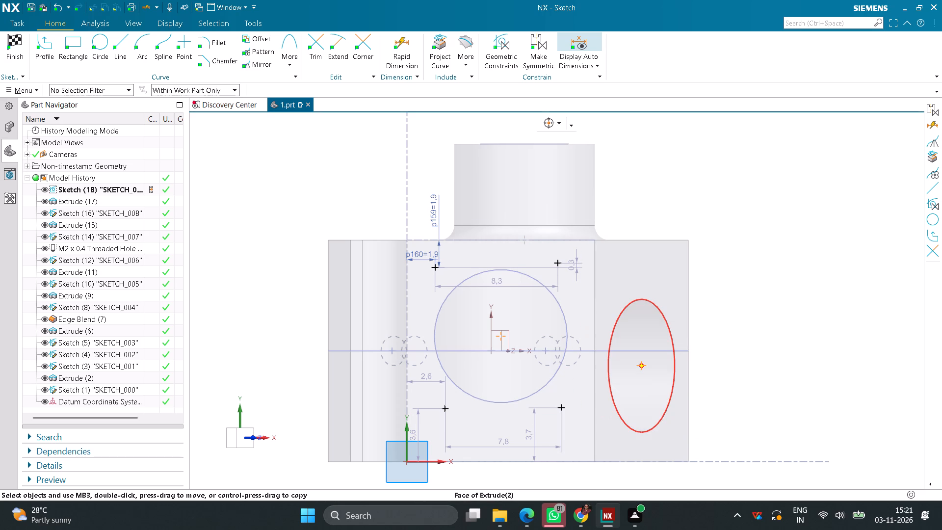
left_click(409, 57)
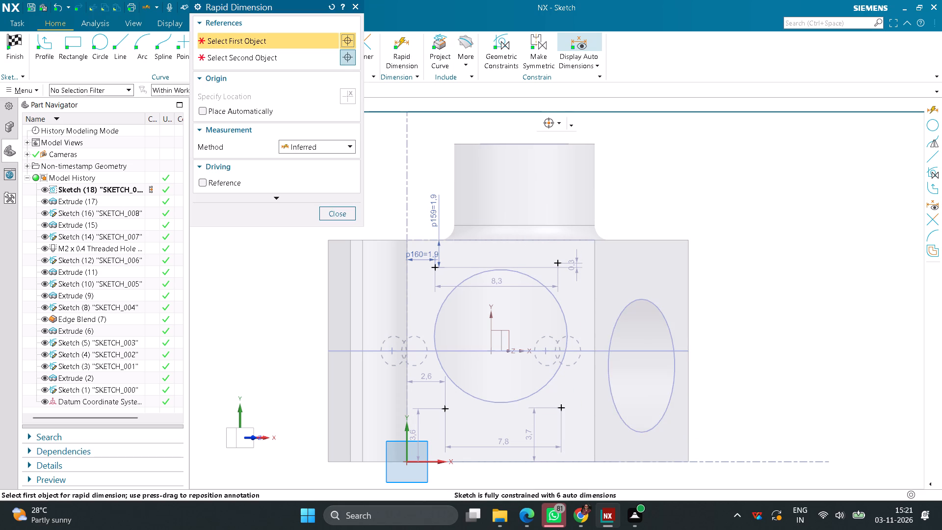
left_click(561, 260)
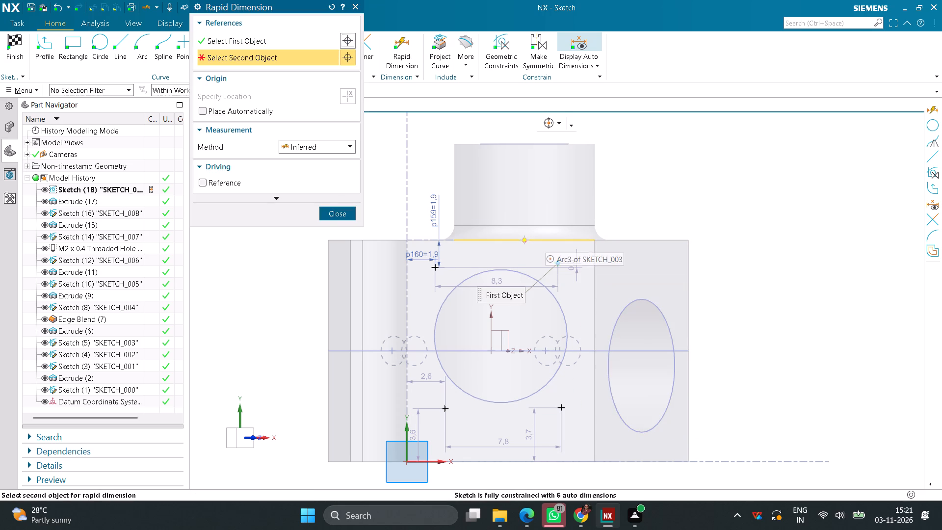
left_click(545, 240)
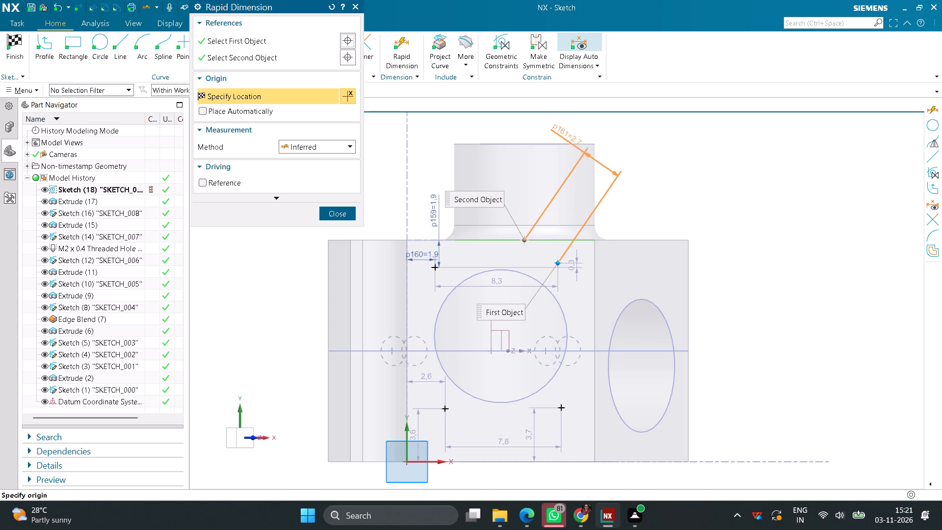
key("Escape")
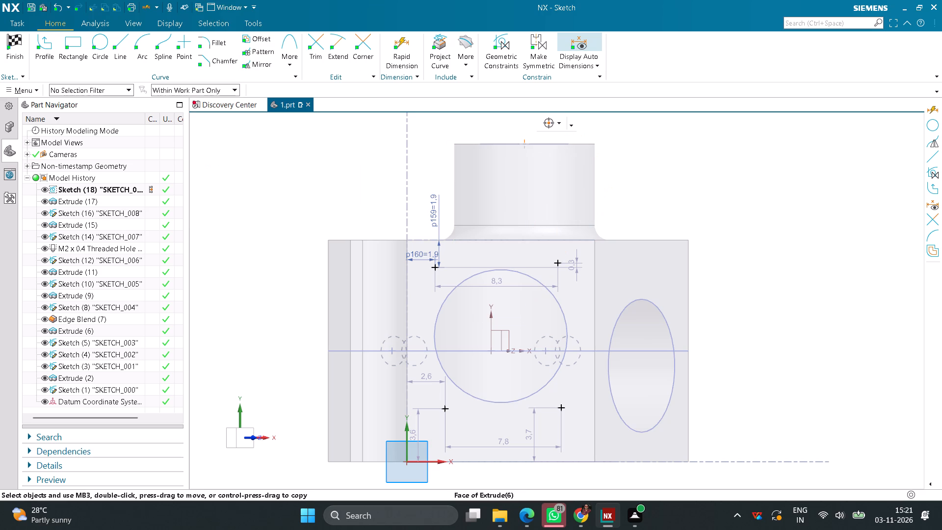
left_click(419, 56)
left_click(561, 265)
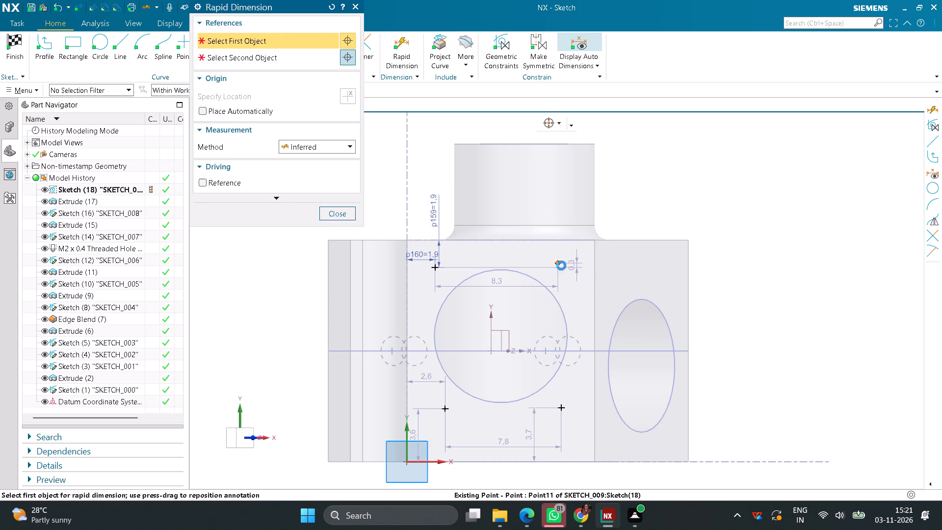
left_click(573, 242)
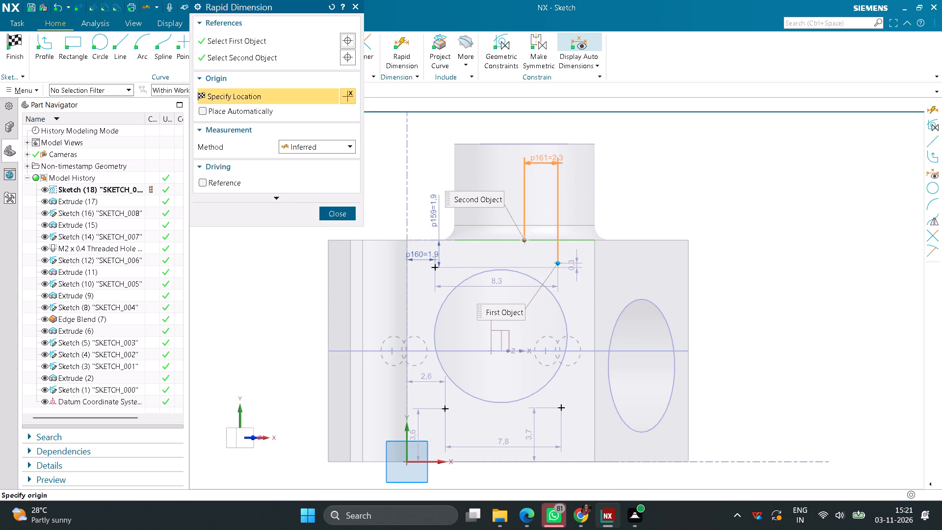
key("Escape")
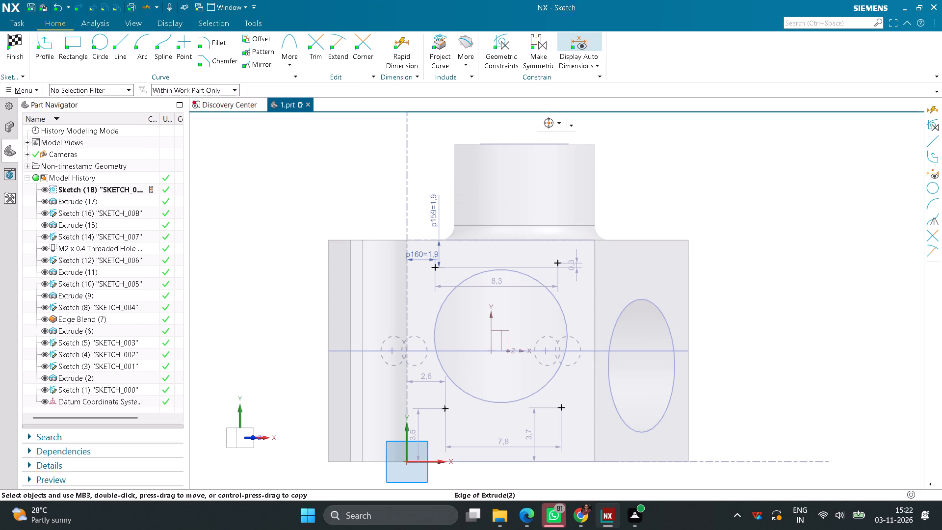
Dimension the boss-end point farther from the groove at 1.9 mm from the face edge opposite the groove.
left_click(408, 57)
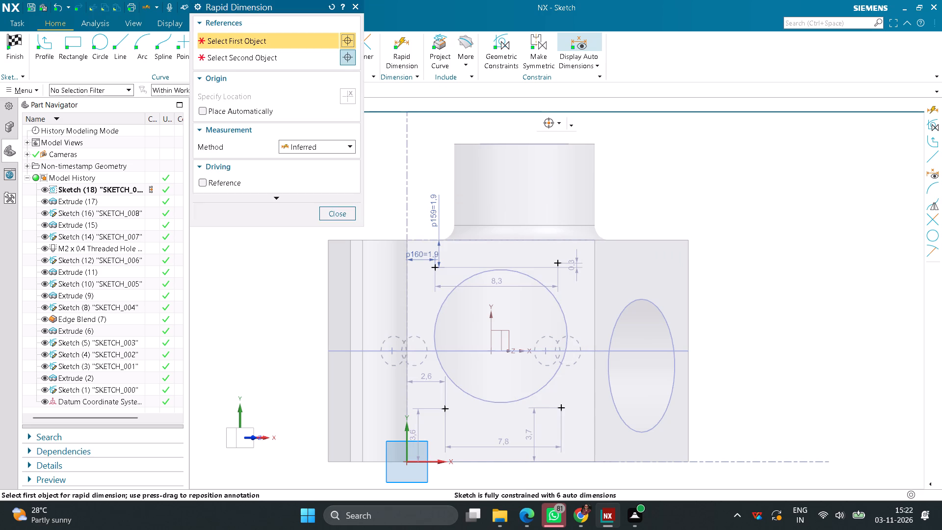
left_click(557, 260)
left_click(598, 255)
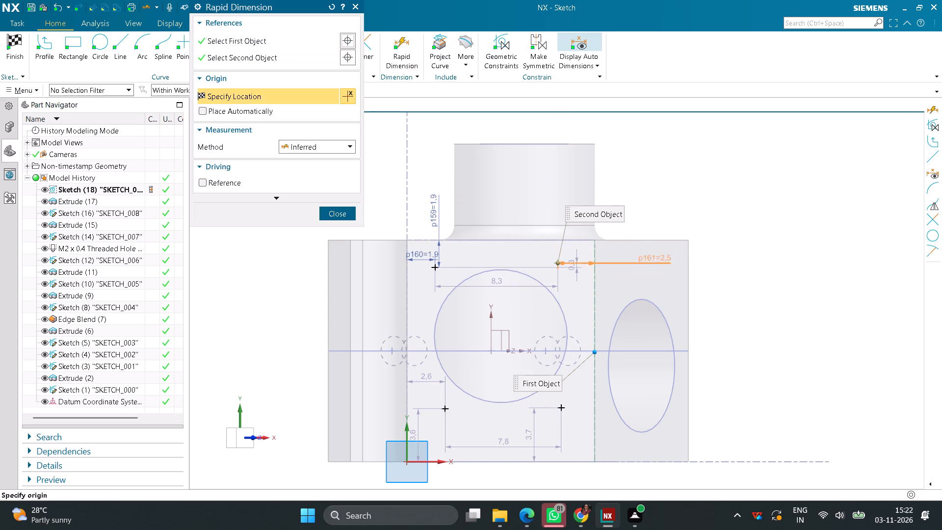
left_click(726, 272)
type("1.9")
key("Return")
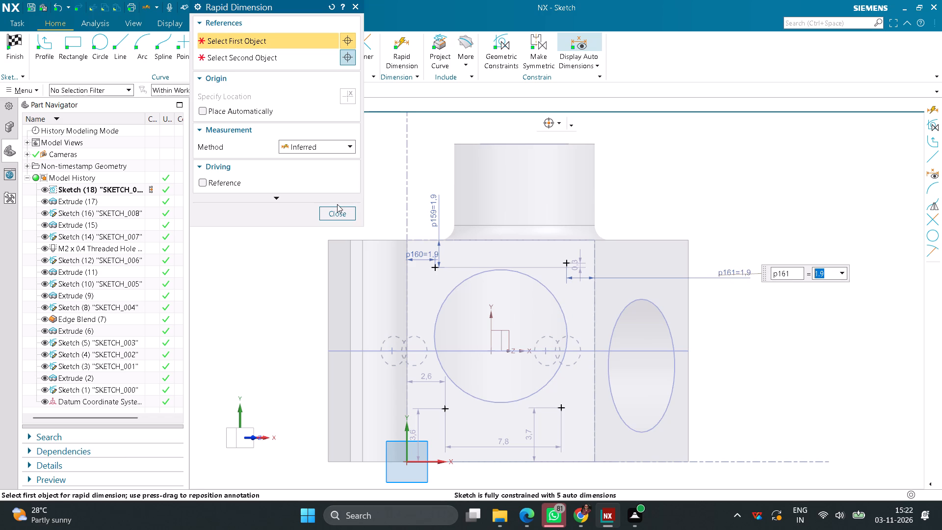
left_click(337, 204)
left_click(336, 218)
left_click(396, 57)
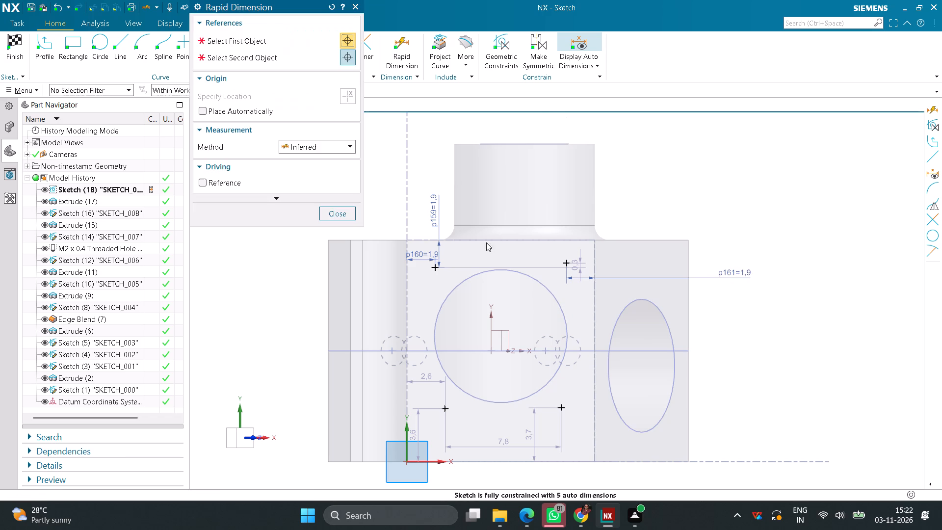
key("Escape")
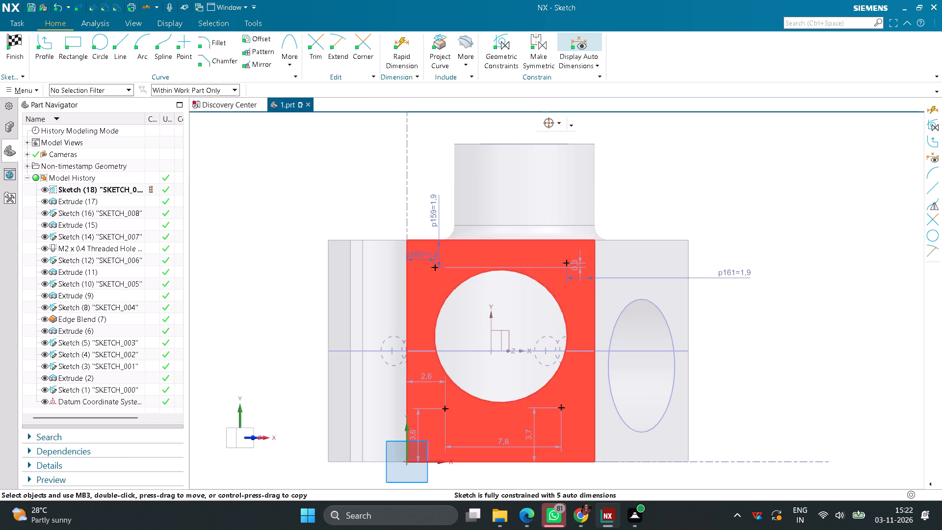
Set the distance from the groove-side edge to 1.9 mm for the groove-side point farthest from the boss.
double_click(433, 378)
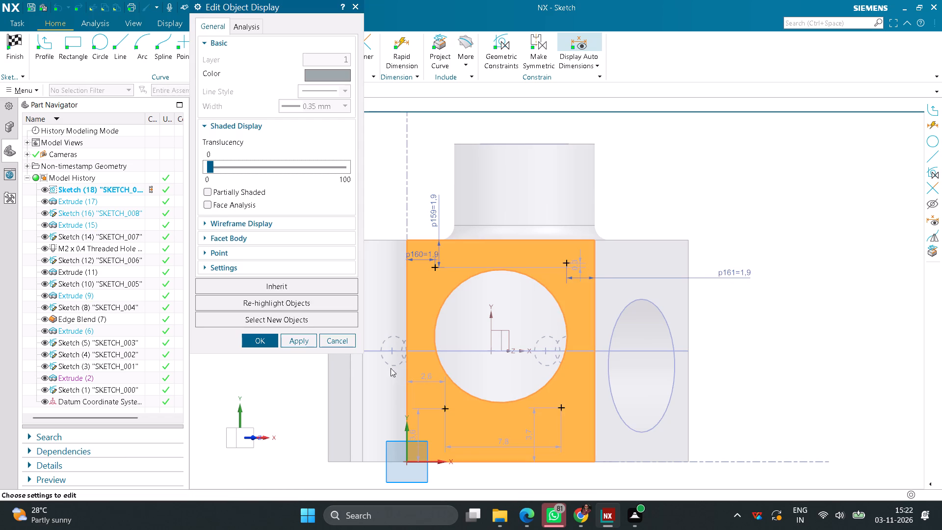
left_click(335, 342)
double_click(425, 380)
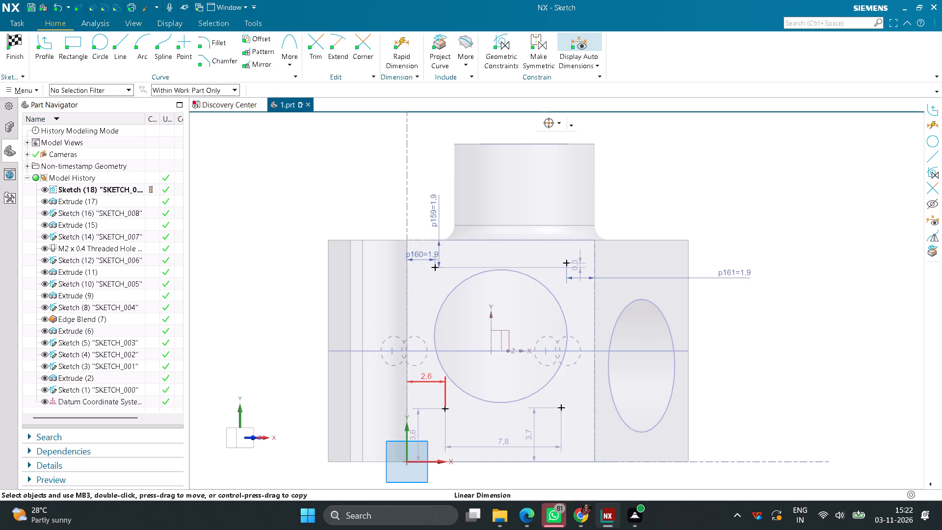
type("1.9")
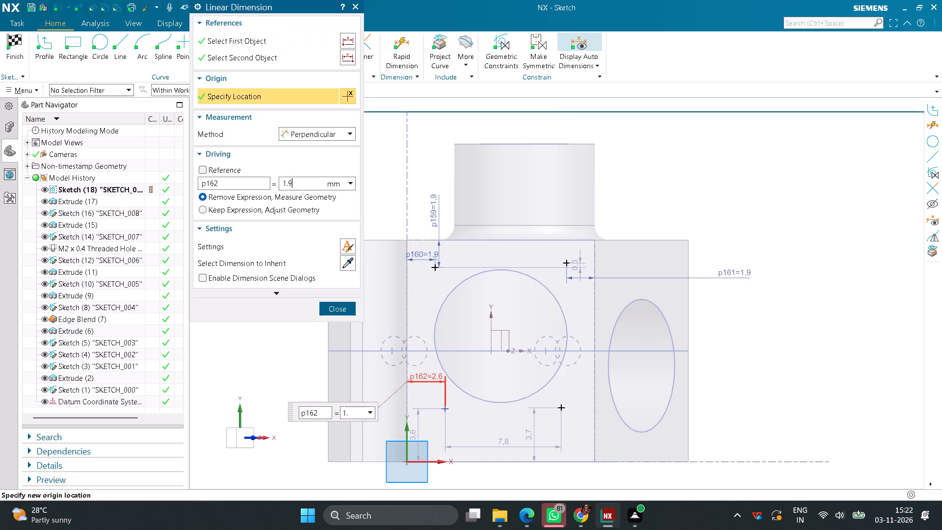
key("Return")
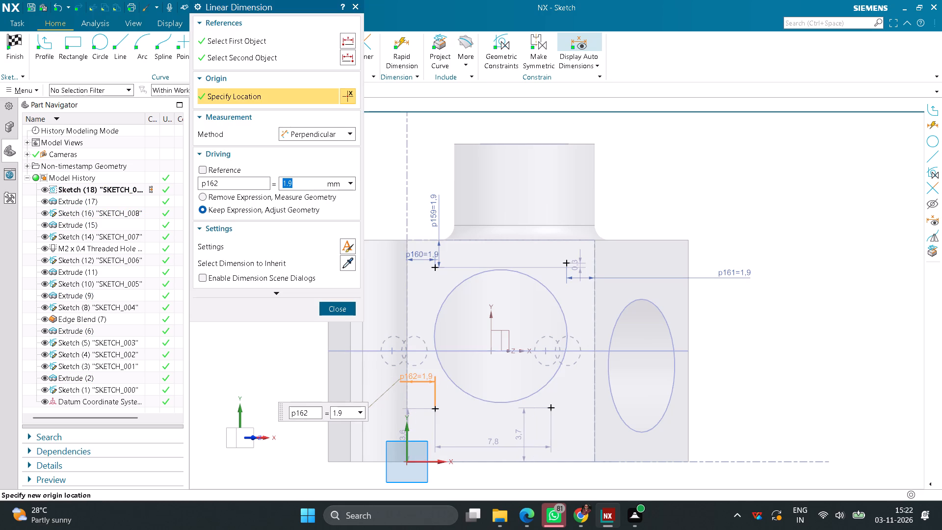
left_click(333, 311)
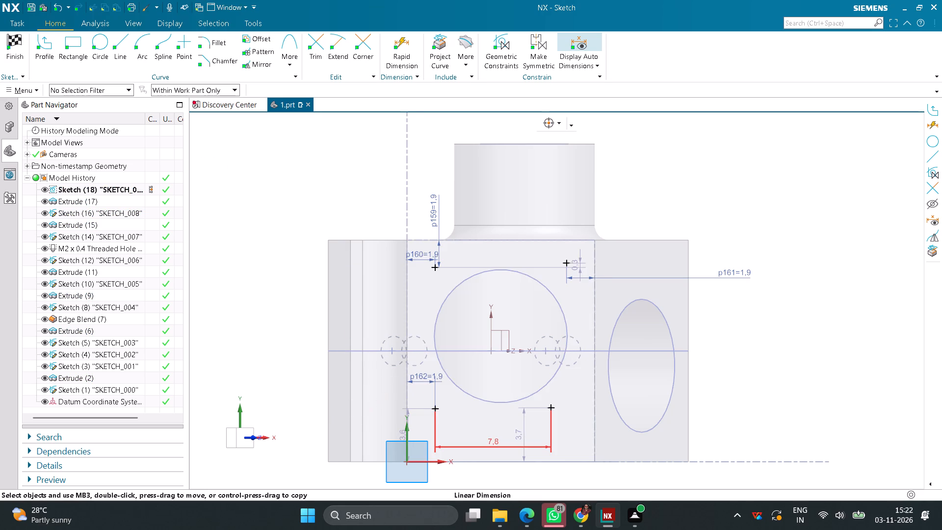
Set the horizontal spacing between the two points farthest from the boss to 9 mm.
double_click(491, 442)
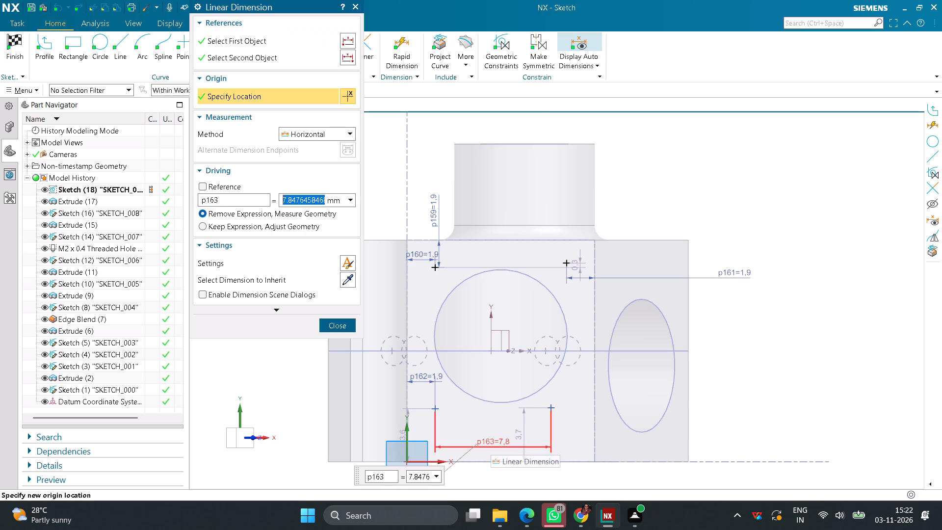
key("9")
key("Return")
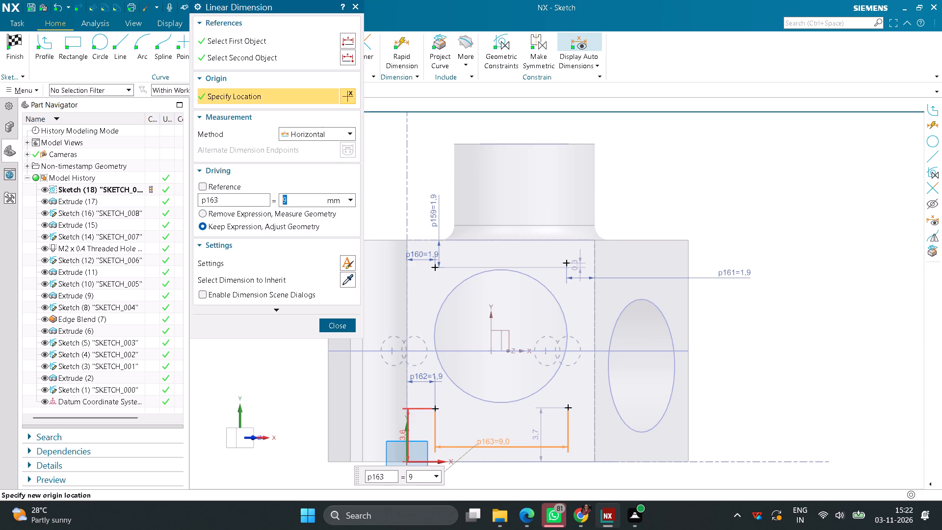
left_click(338, 327)
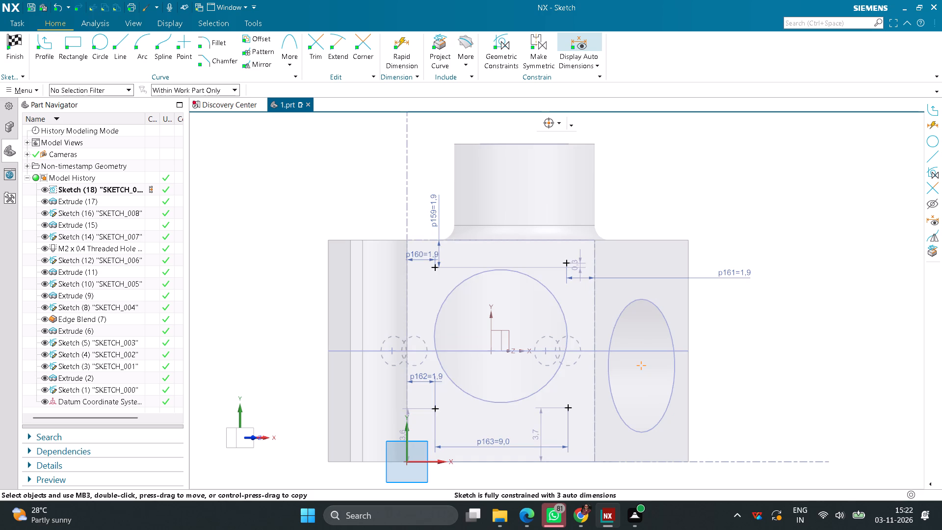
Add a horizontal dimension between the two points of the boss-end row.
left_click(401, 51)
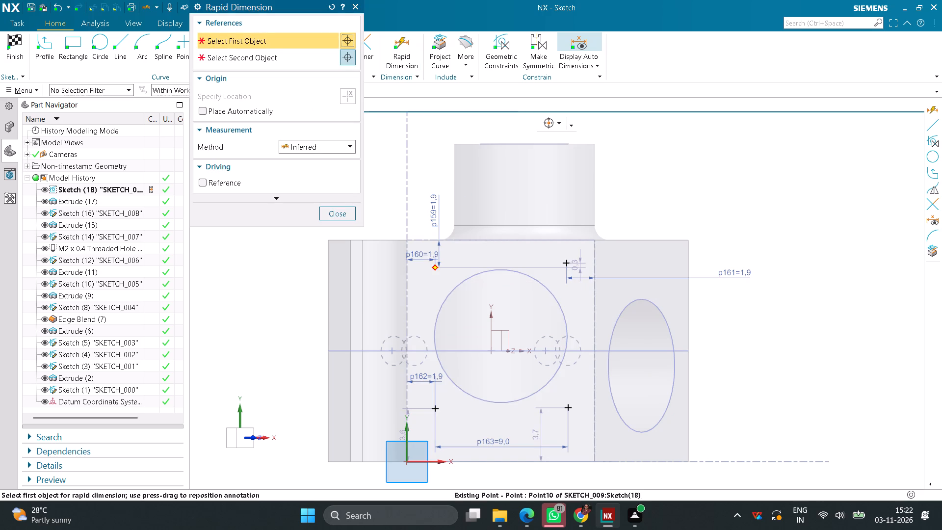
left_click(435, 267)
left_click(565, 263)
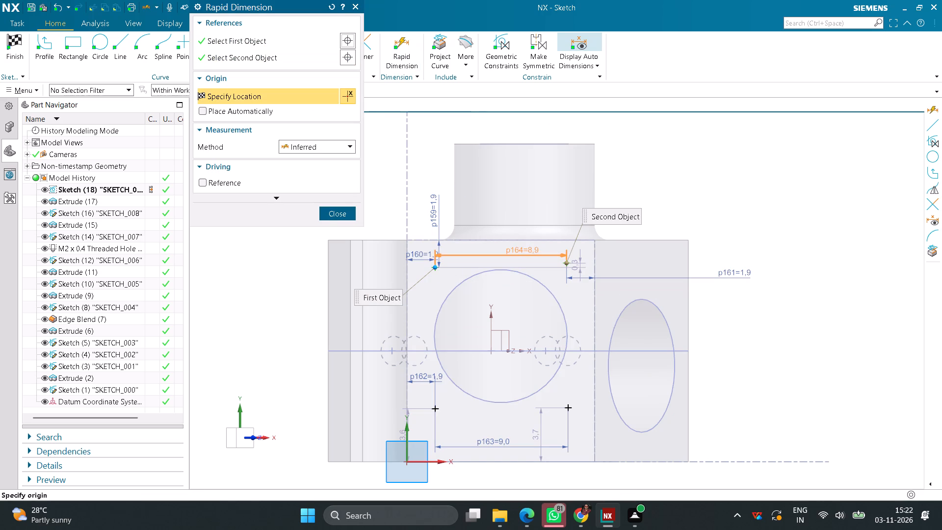
left_click(520, 119)
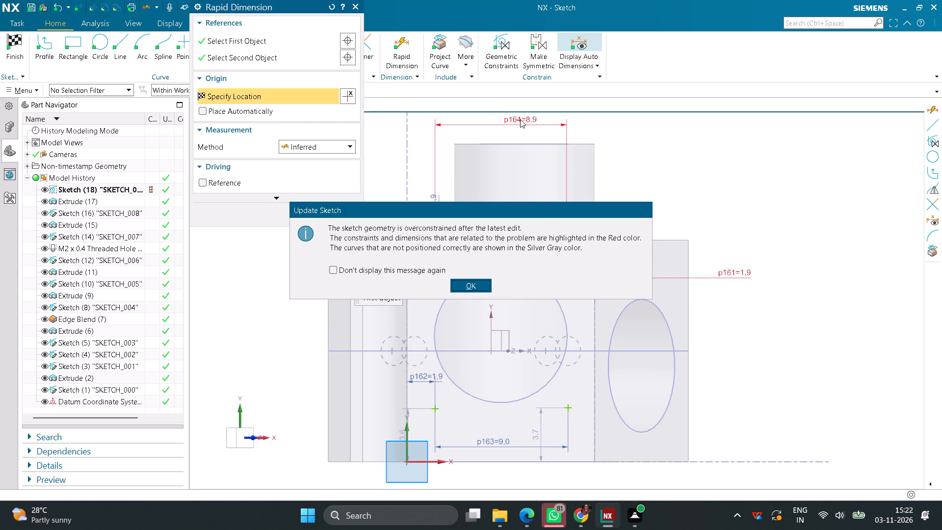
left_click(479, 288)
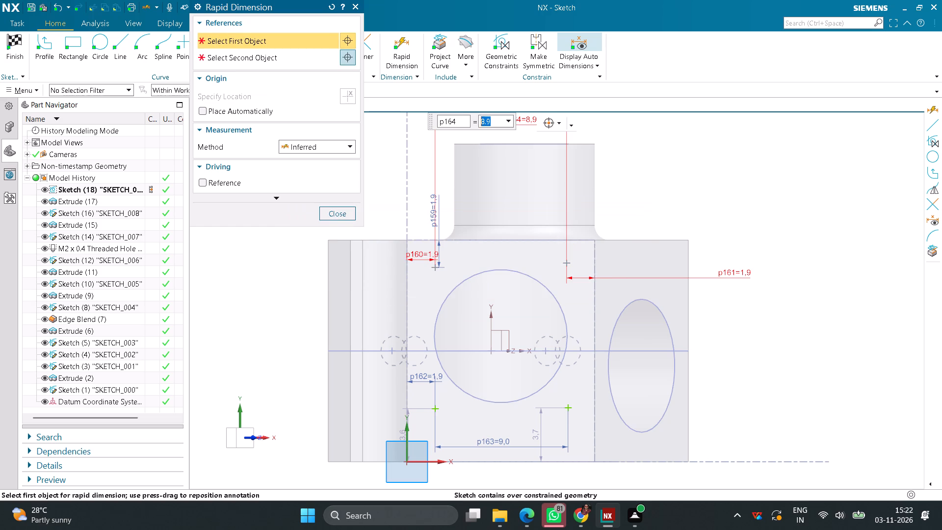
key("Delete")
left_click(736, 274)
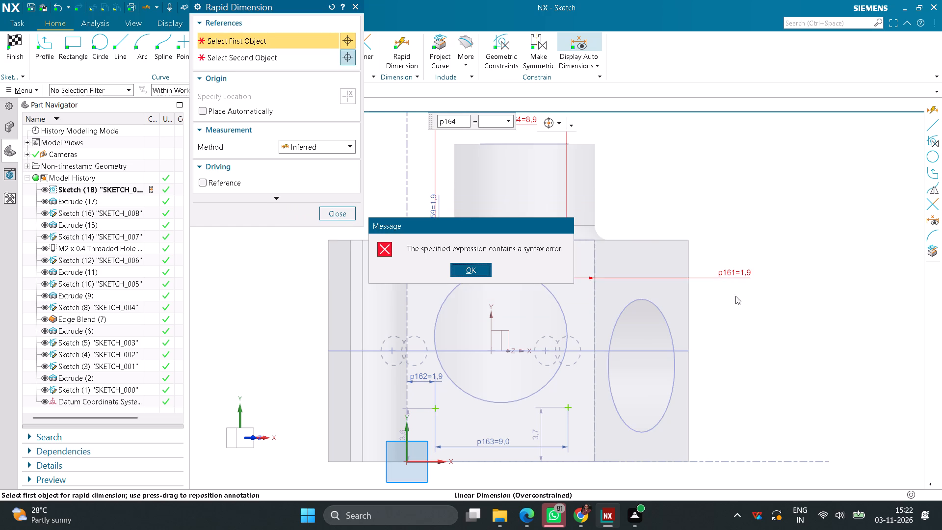
left_click(457, 266)
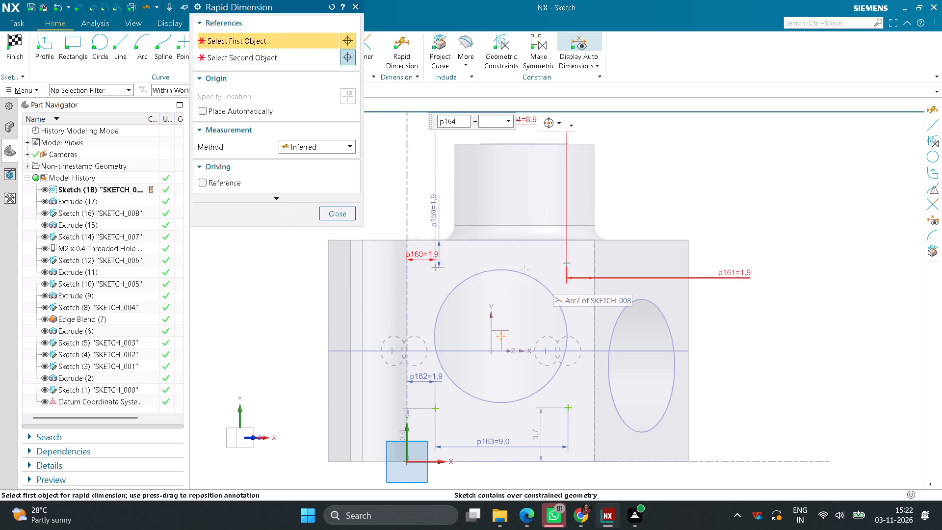
key("Escape")
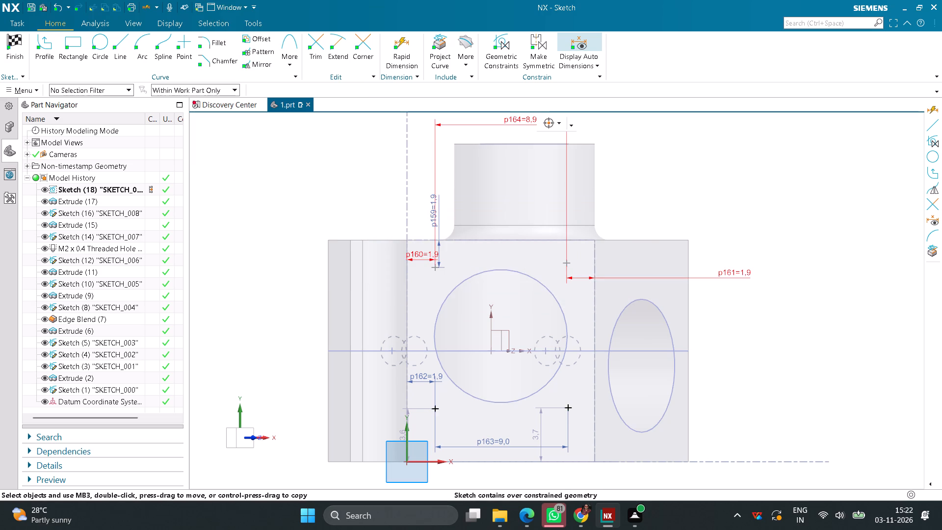
Delete the 1.9 mm dimension between the boss-end point and the face edge opposite the groove.
left_click(736, 274)
key("Delete")
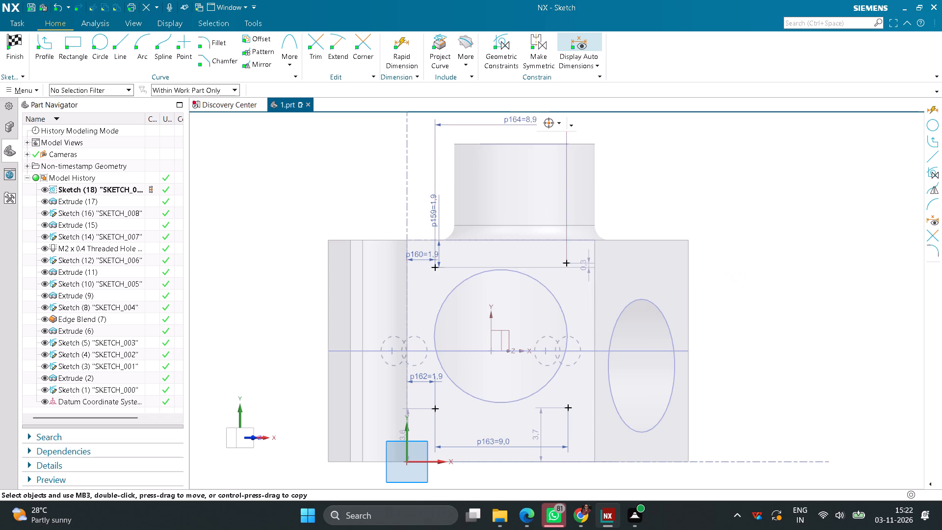
Set the horizontal spacing between the two boss-end points to 9 mm.
double_click(516, 118)
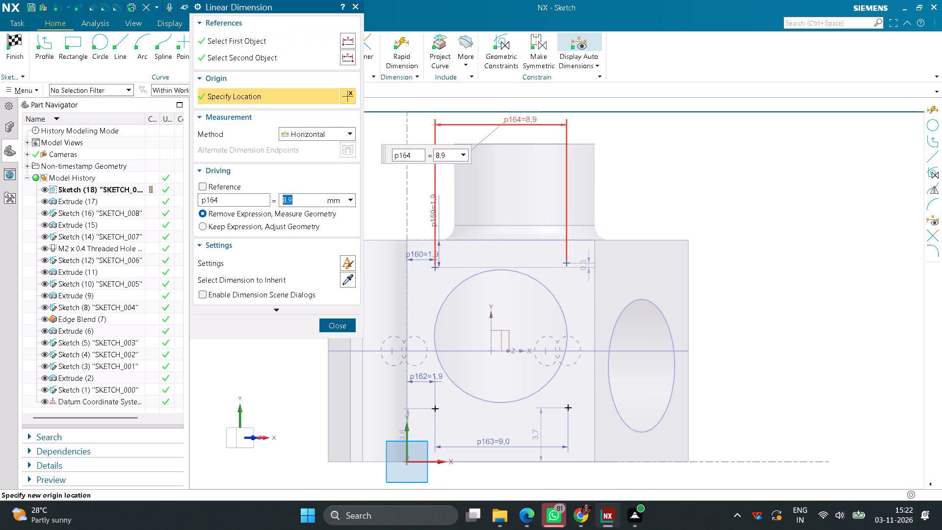
key("9")
key("Return")
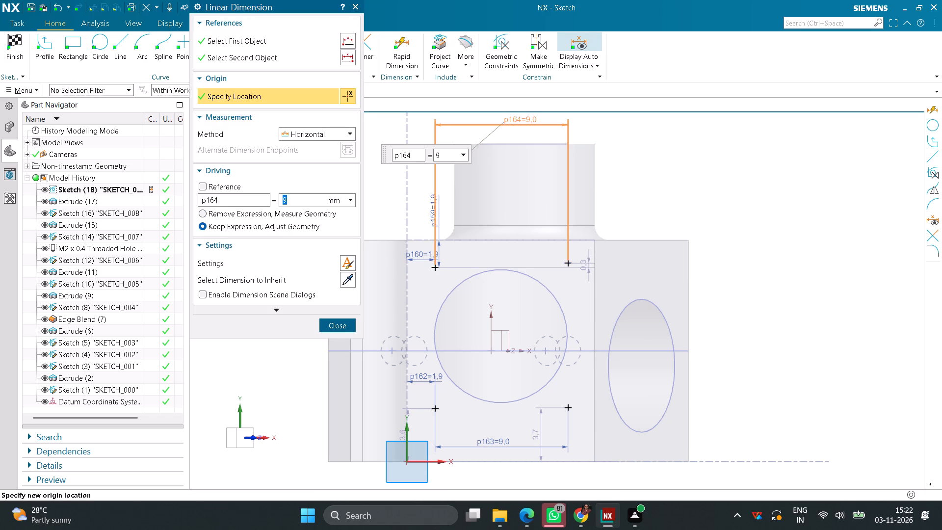
left_click(338, 322)
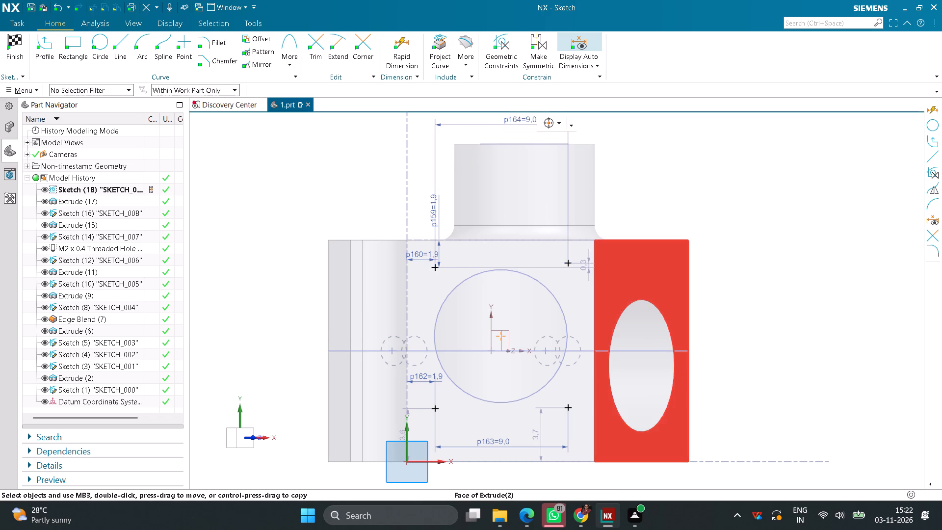
Set the vertical offset between the two boss-end points to 0 so the row is level.
double_click(588, 272)
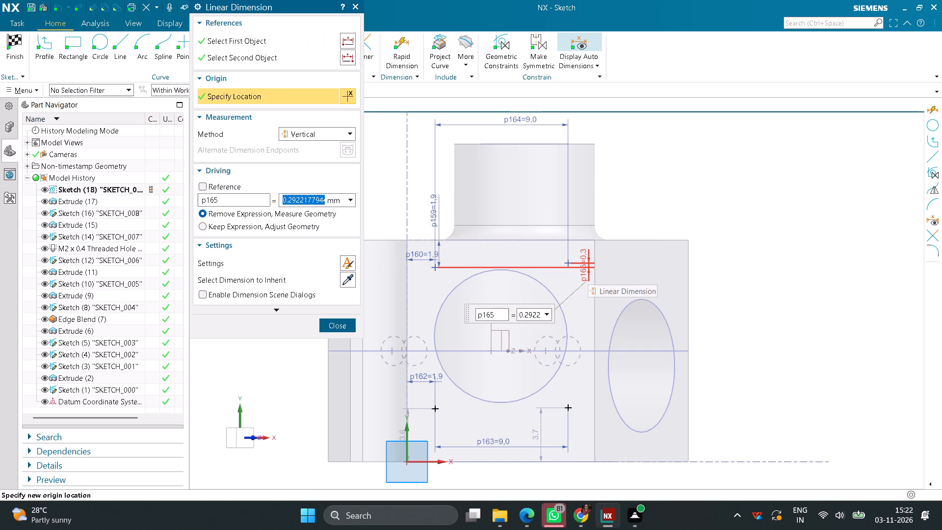
key("0")
key("Return")
left_click(339, 325)
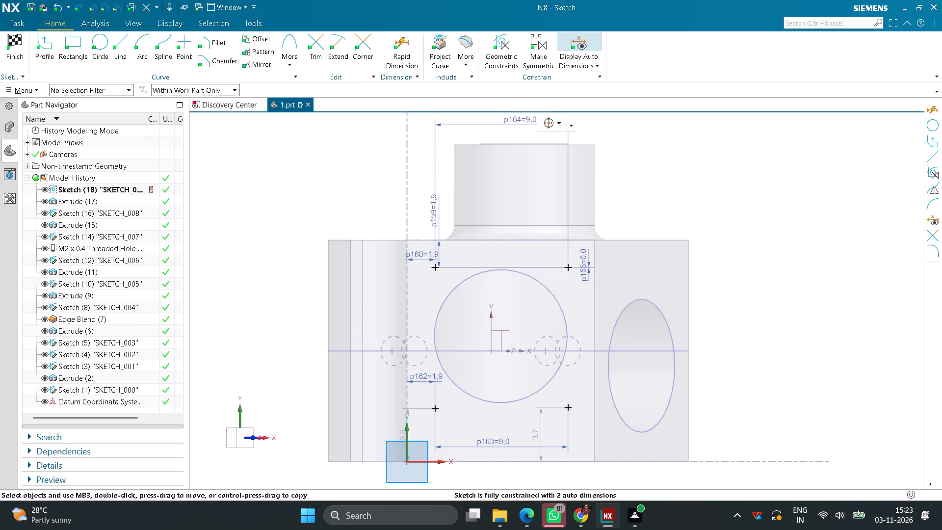
Set the groove-side point of the row farthest from the boss to 3.7 mm from the edge opposite the boss.
double_click(400, 438)
type("3.7")
key("Return")
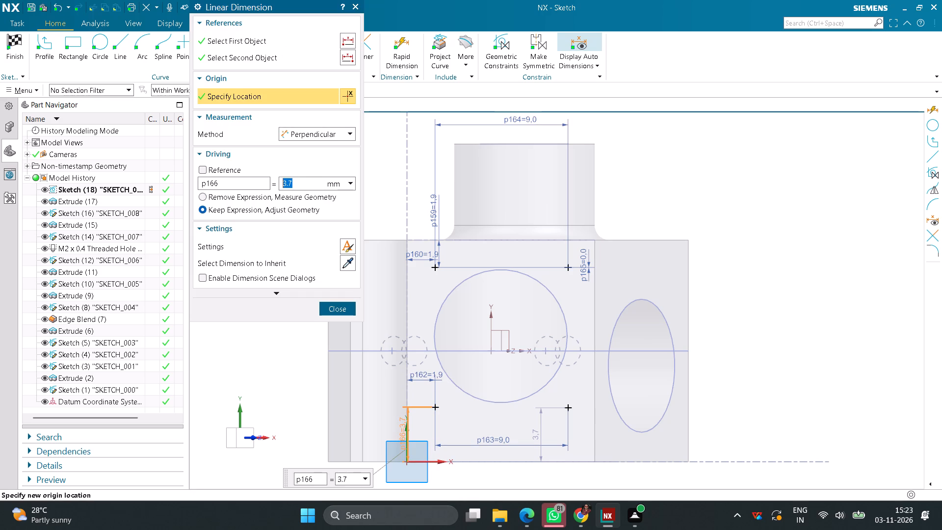
left_click(352, 309)
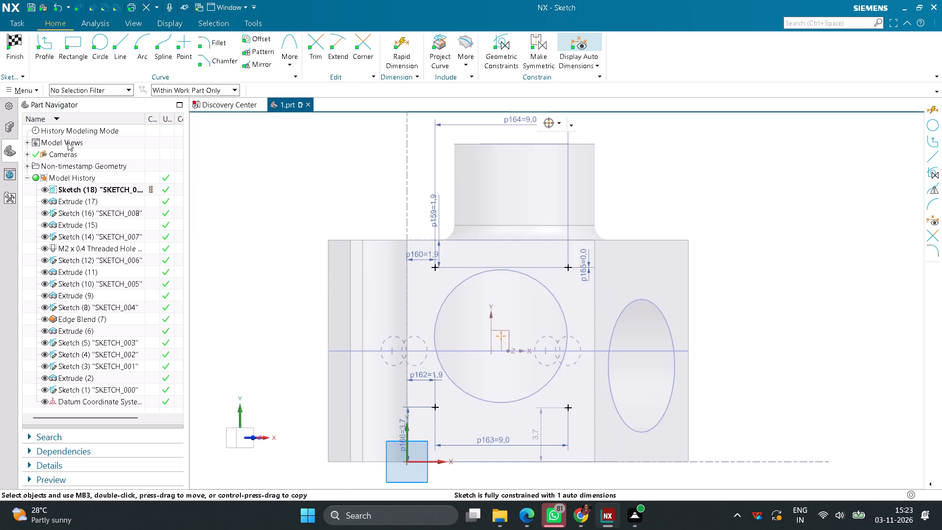
Finish the point sketch and cut M2 x 0.4 threaded holes with 3 mm hole depth at its four points.
left_click(11, 40)
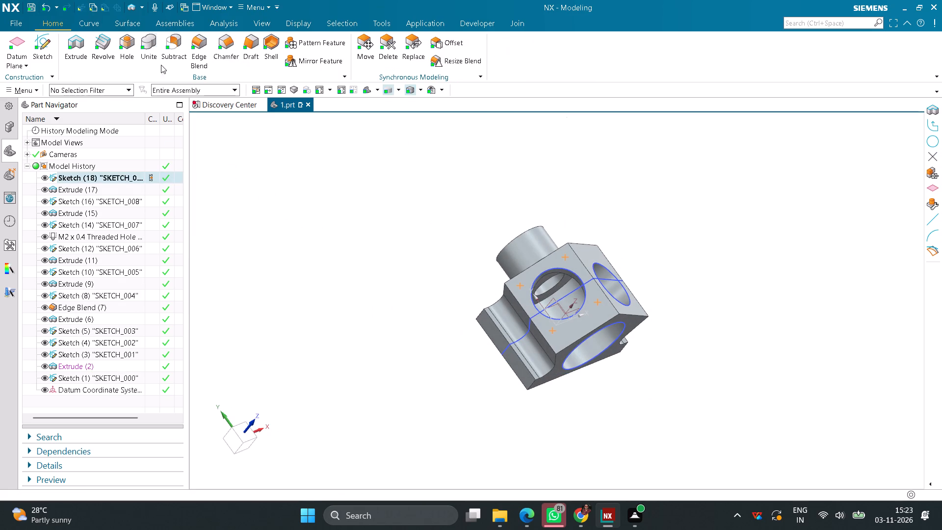
left_click(131, 49)
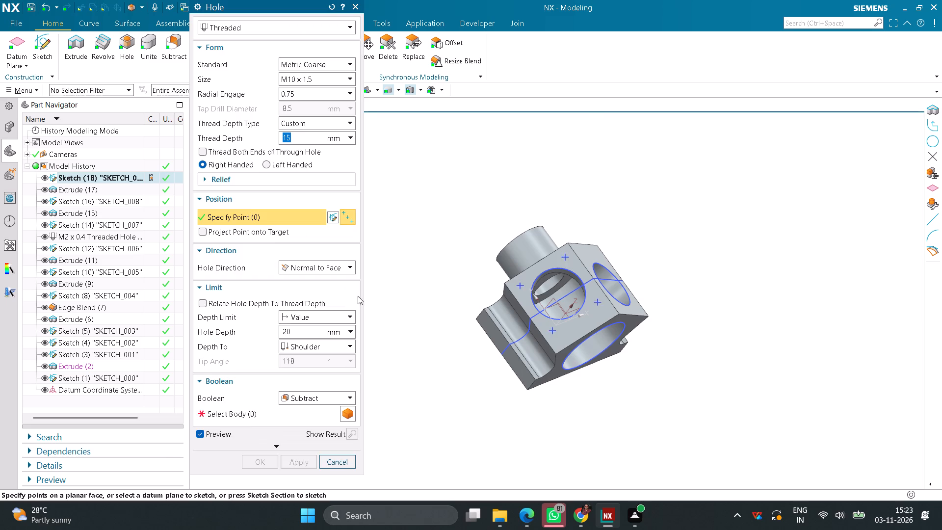
middle_click_drag(384, 345, 397, 295)
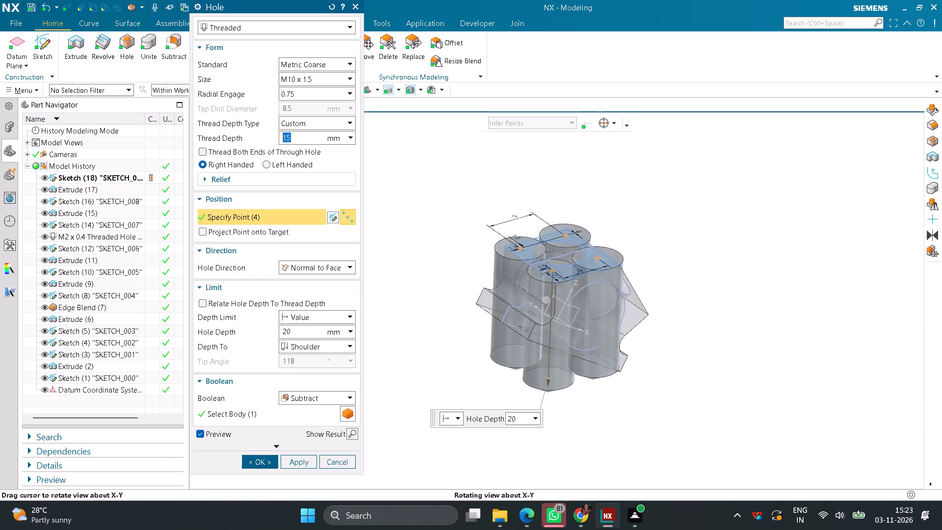
middle_click_drag(397, 295, 393, 318)
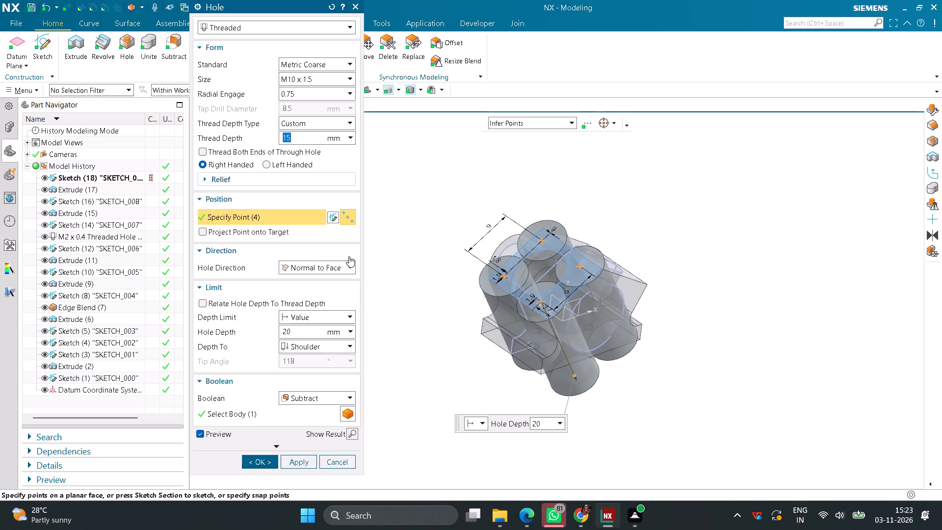
left_click(345, 73)
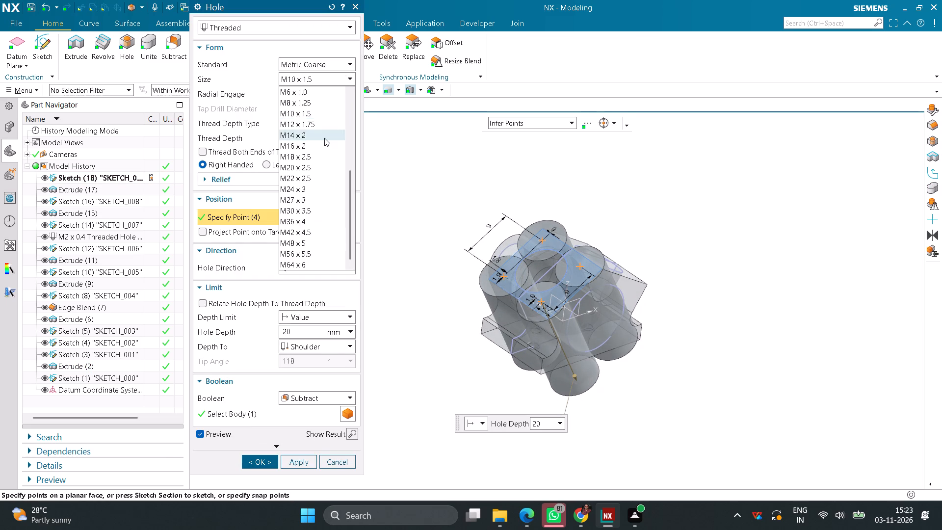
scroll(324, 138, "up", 2)
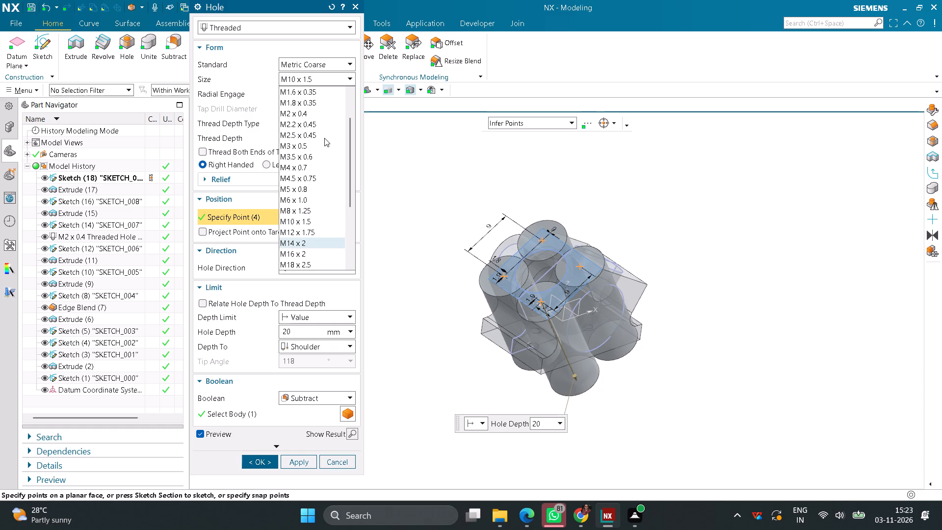
scroll(299, 152, "up", 3)
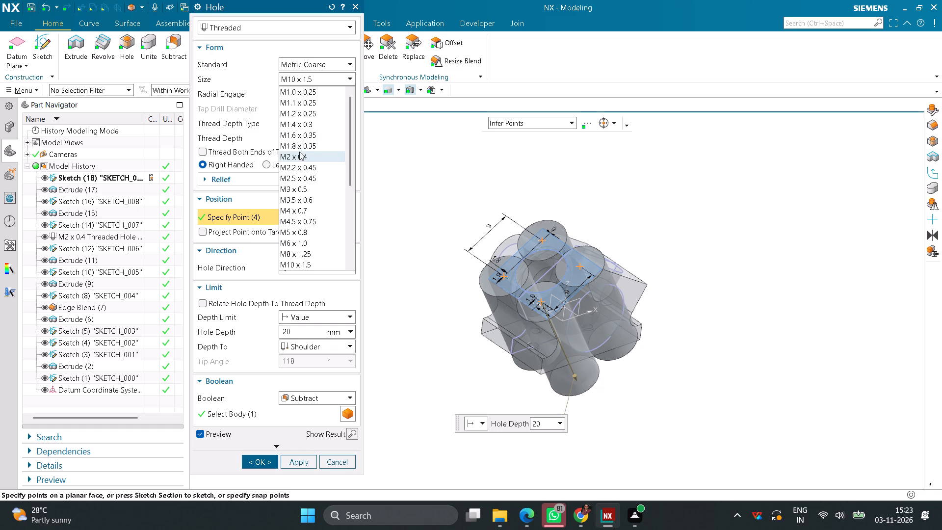
left_click(300, 159)
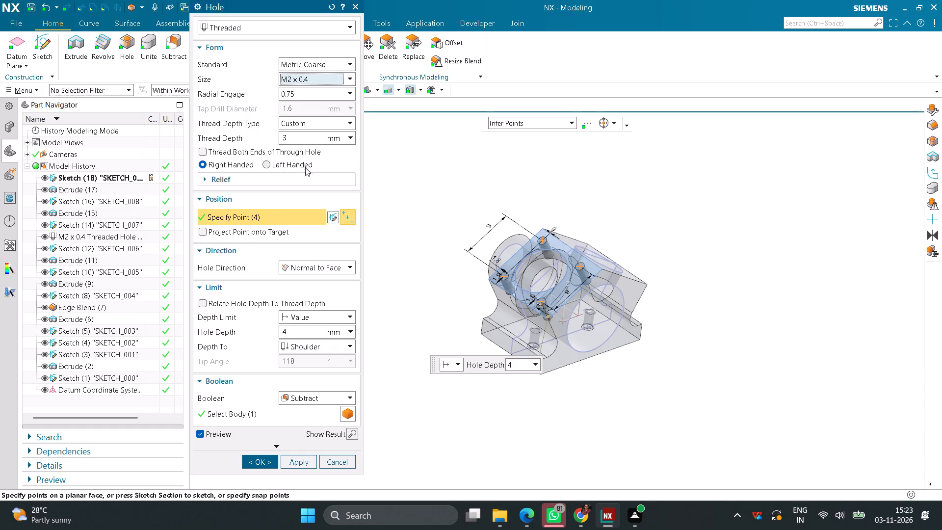
left_click_drag(302, 331, 262, 336)
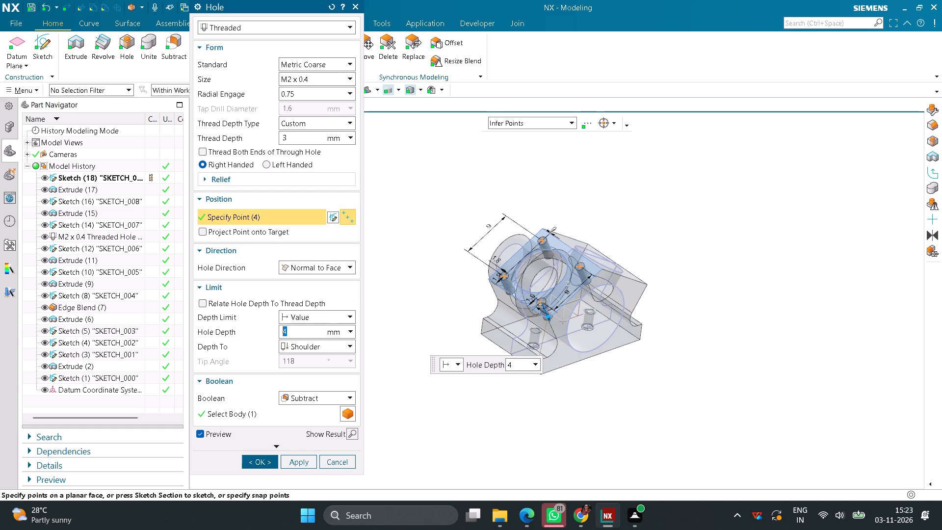
left_click_drag(262, 336, 260, 336)
key("3")
key("Return")
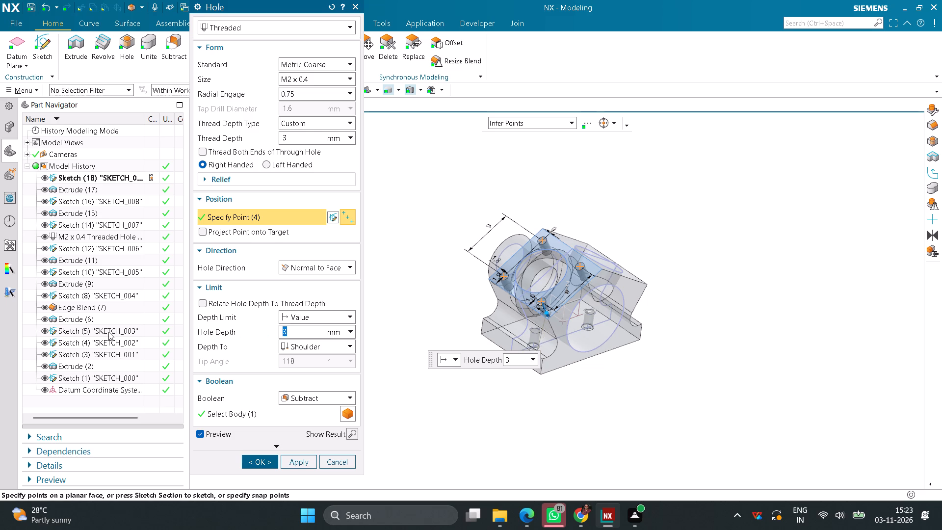
middle_click_drag(666, 404, 614, 412)
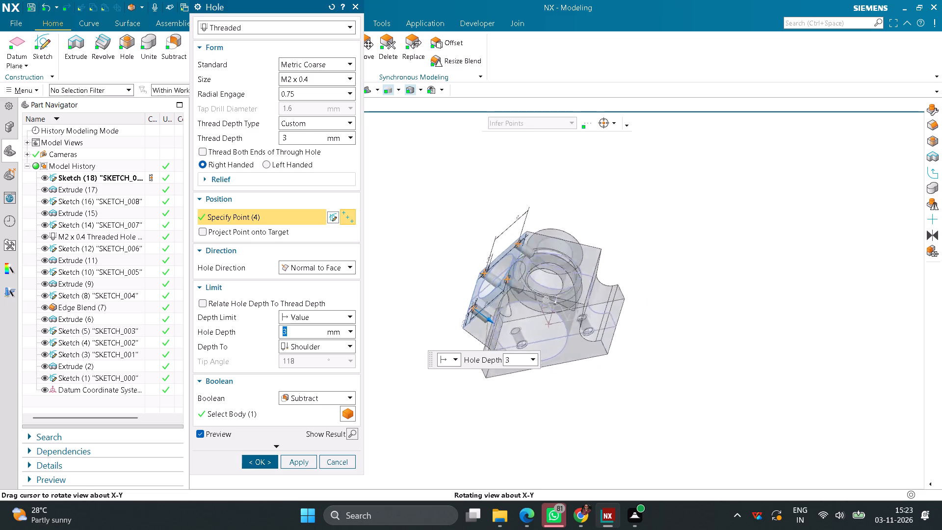
middle_click_drag(614, 412, 736, 440)
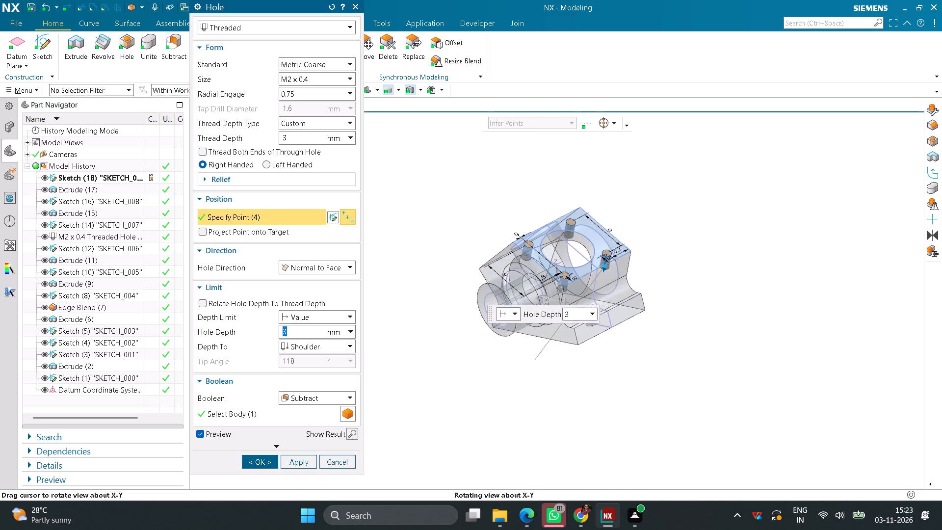
middle_click_drag(736, 440, 775, 441)
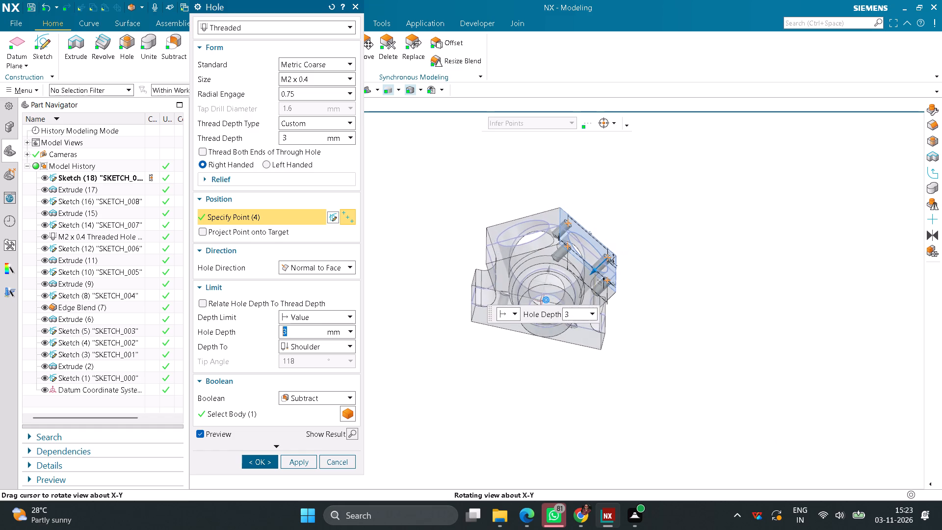
middle_click_drag(775, 441, 775, 440)
left_click(270, 463)
Start a sketch on the flat bored face between the newly threaded face and the groove.
middle_click_drag(396, 363, 440, 383)
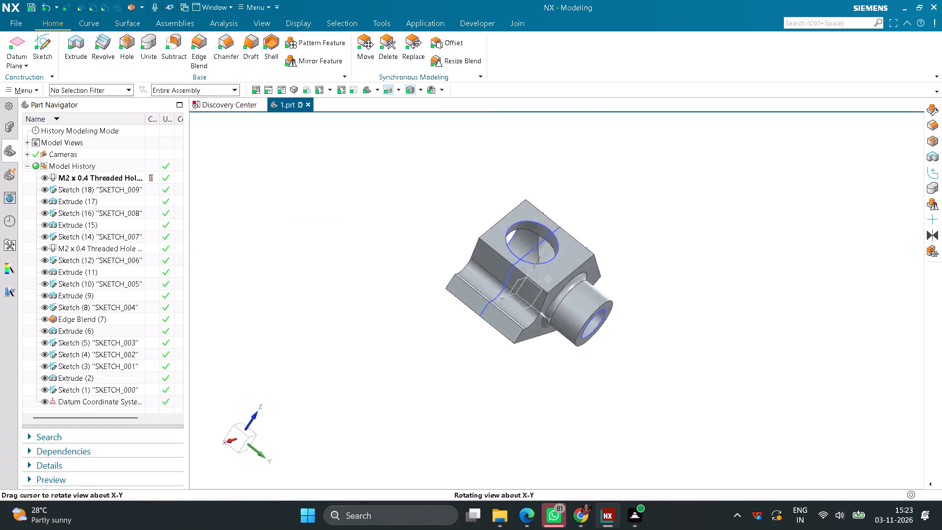
middle_click_drag(440, 383, 427, 414)
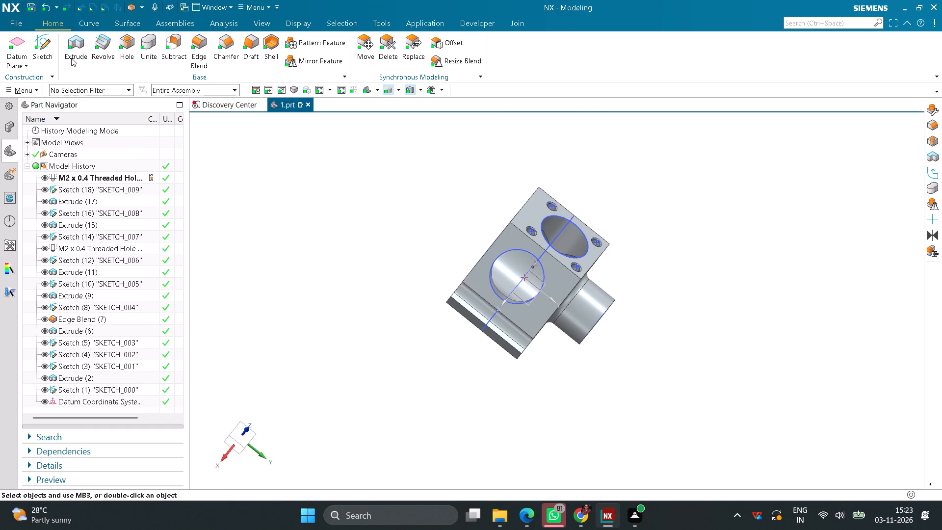
left_click(47, 52)
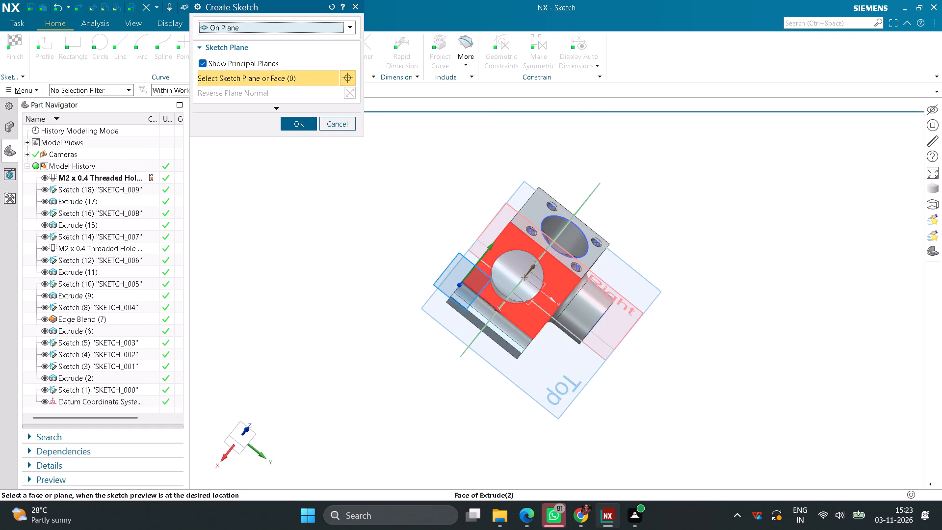
left_click(486, 281)
left_click(293, 126)
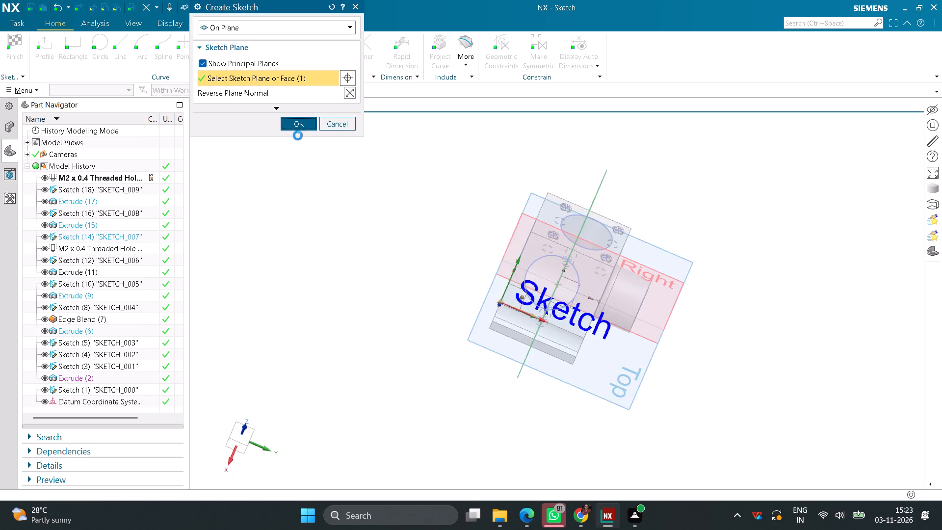
Place four sketch points around the bore, two on the side away from the groove and two on the groove side.
left_click(181, 52)
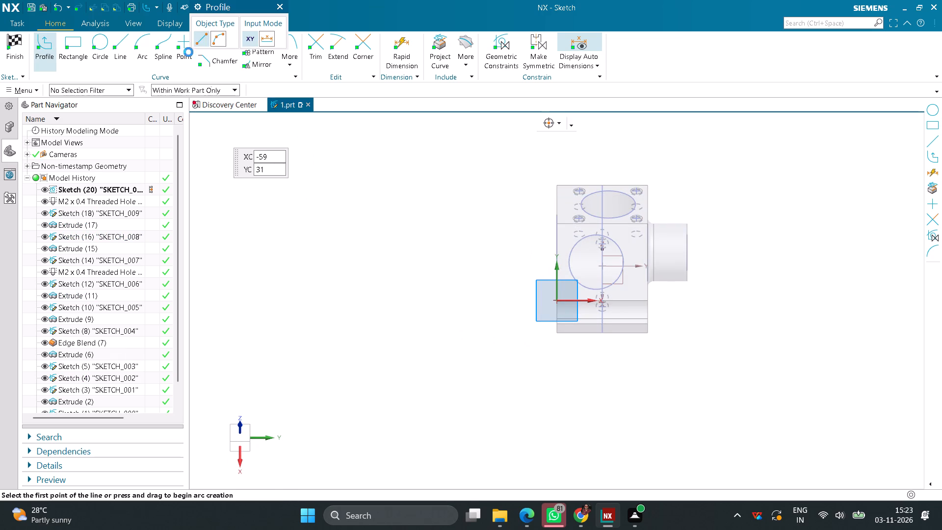
scroll(557, 264, "up", 3)
left_click(579, 219)
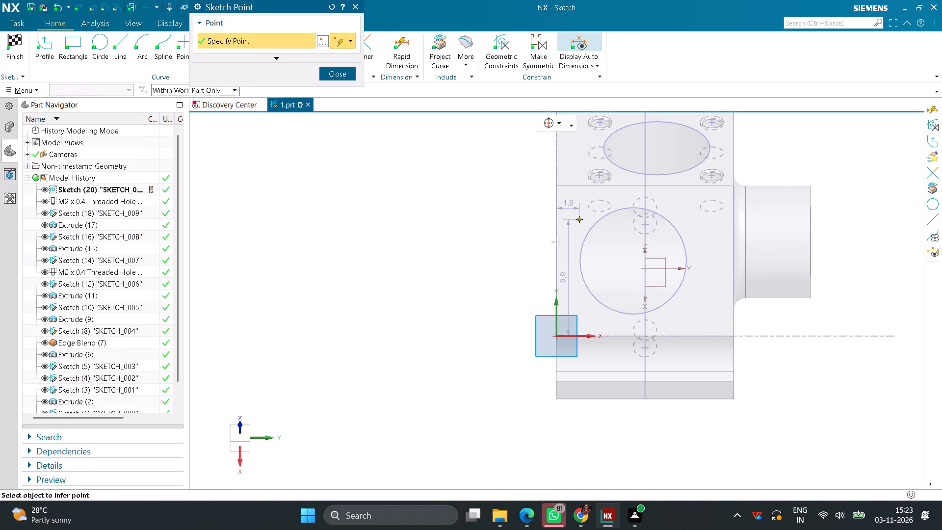
left_click(682, 216)
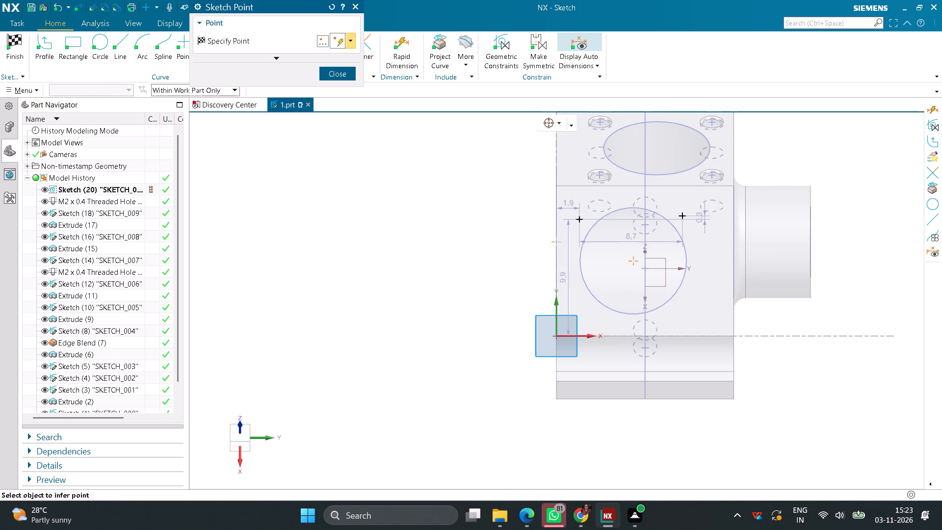
left_click(587, 308)
left_click(690, 306)
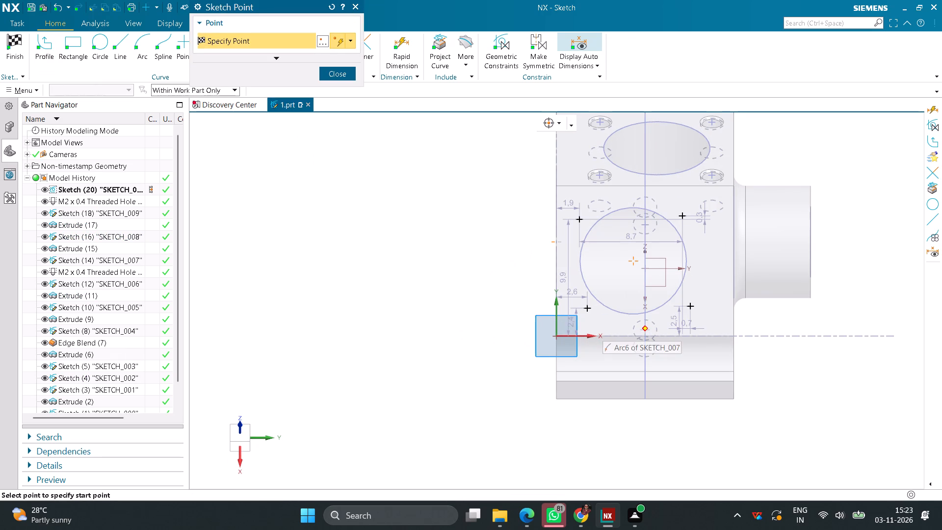
left_click(335, 78)
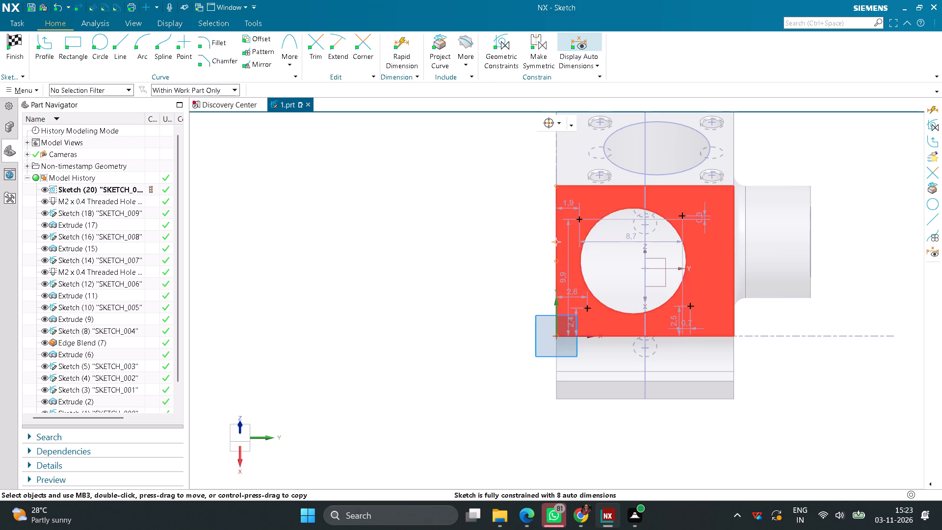
Set the vertical offset between the two points farther from the groove to 0 so they are level.
double_click(704, 227)
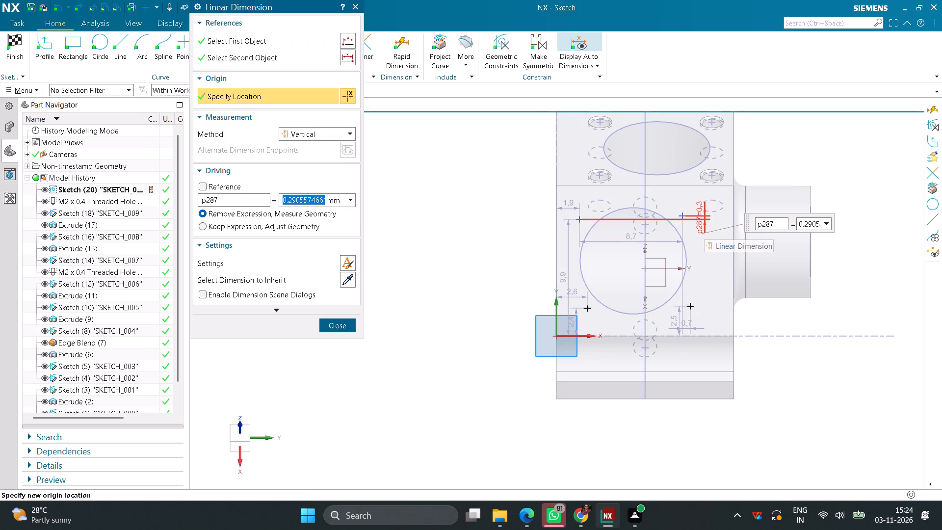
key("0")
key("Return")
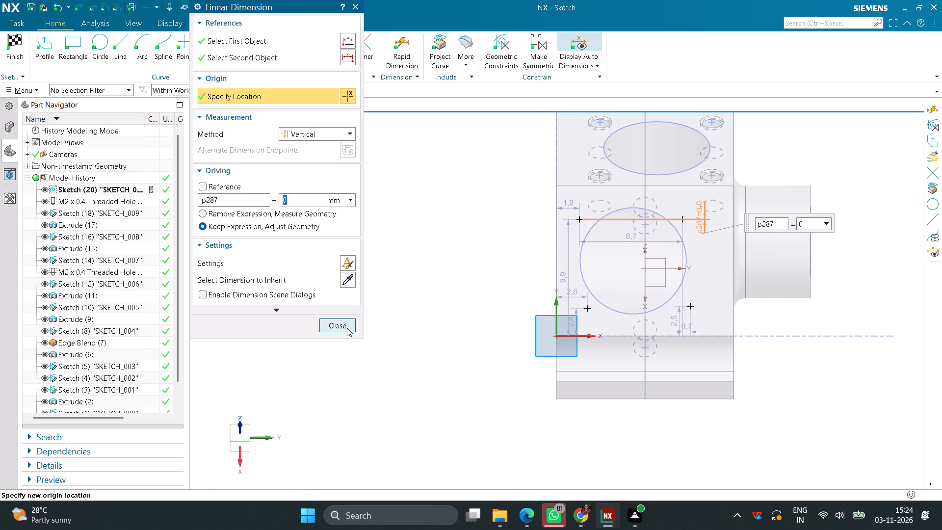
left_click(347, 328)
Position the groove-side point farthest from the boss 1.9 mm from the edge opposite the boss and 3.7 mm from the groove-side edge.
double_click(574, 292)
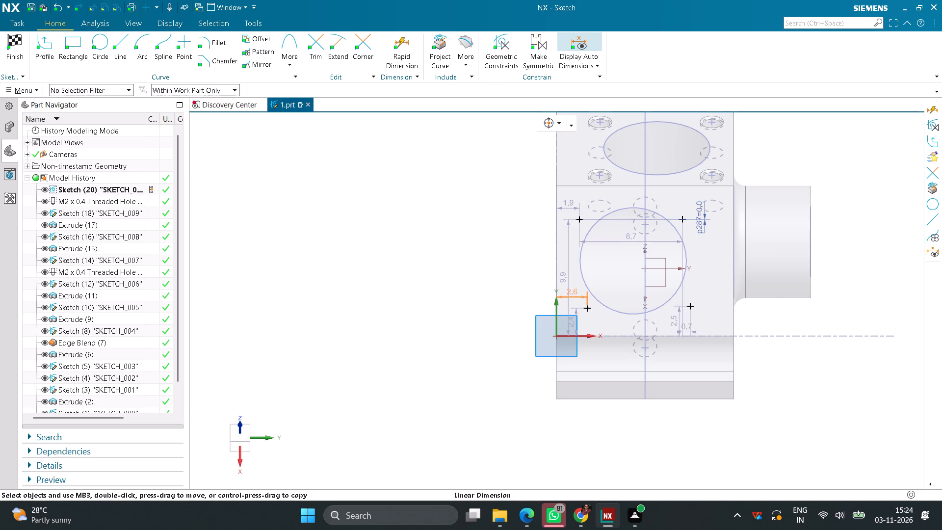
type("1.9")
key("Return")
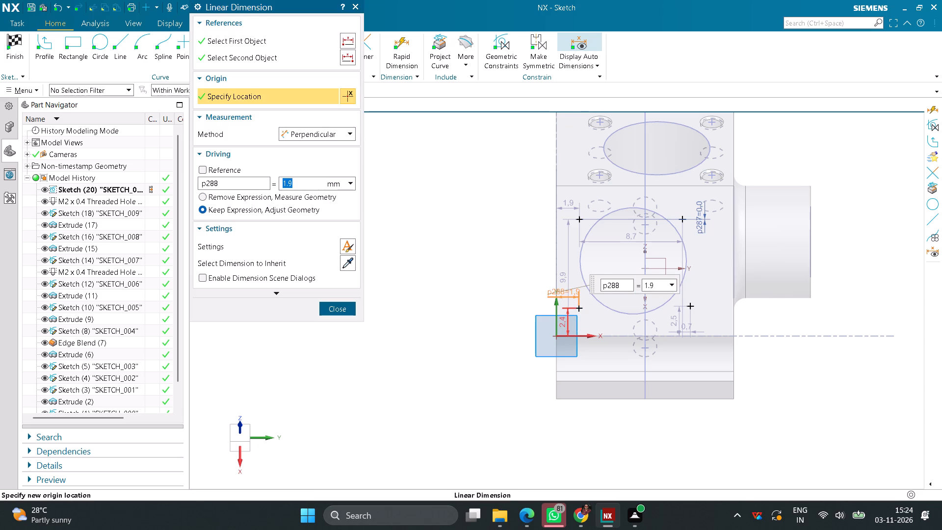
double_click(568, 322)
type("3.7")
key("Return")
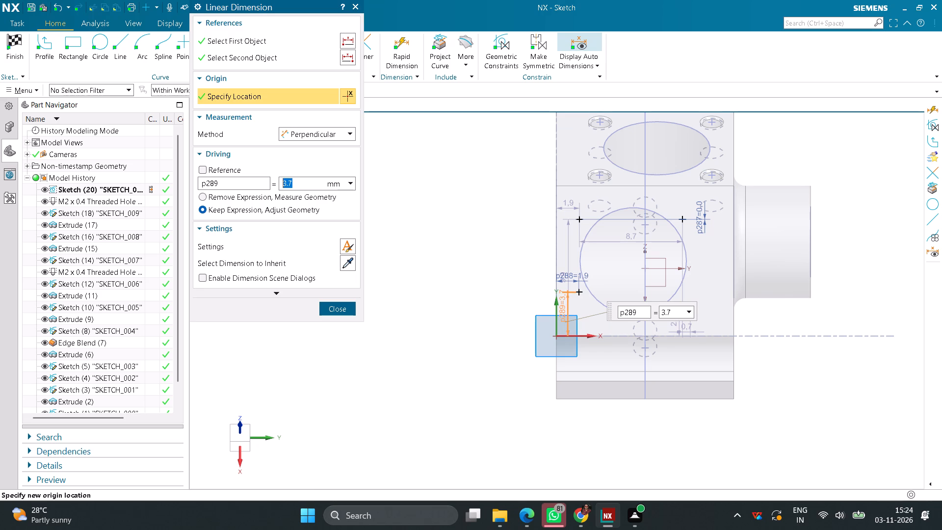
left_click(341, 314)
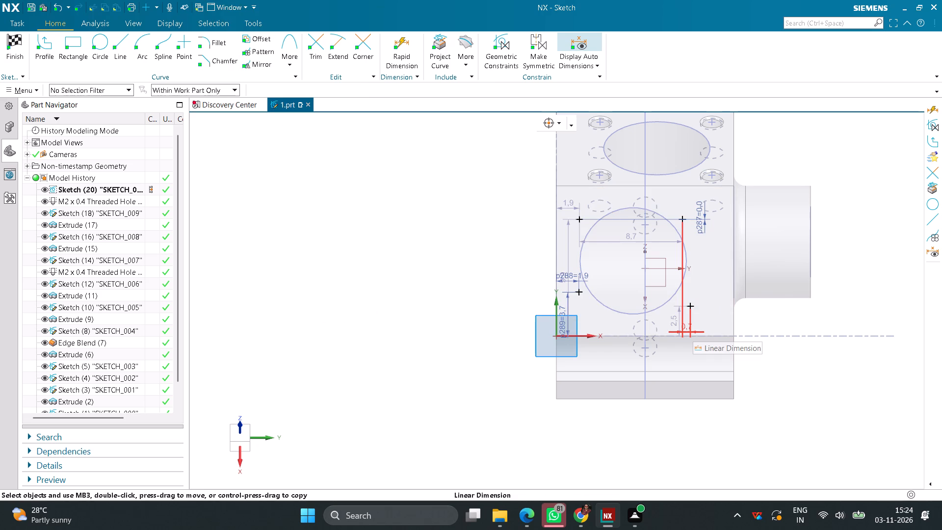
Set the horizontal spacing between the two points farther from the groove to 9 mm.
double_click(636, 238)
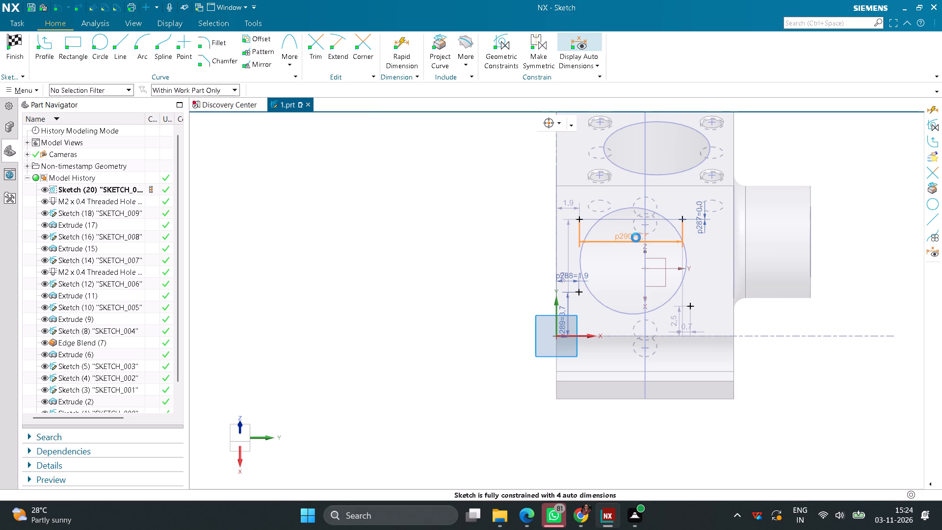
key("9")
key("Return")
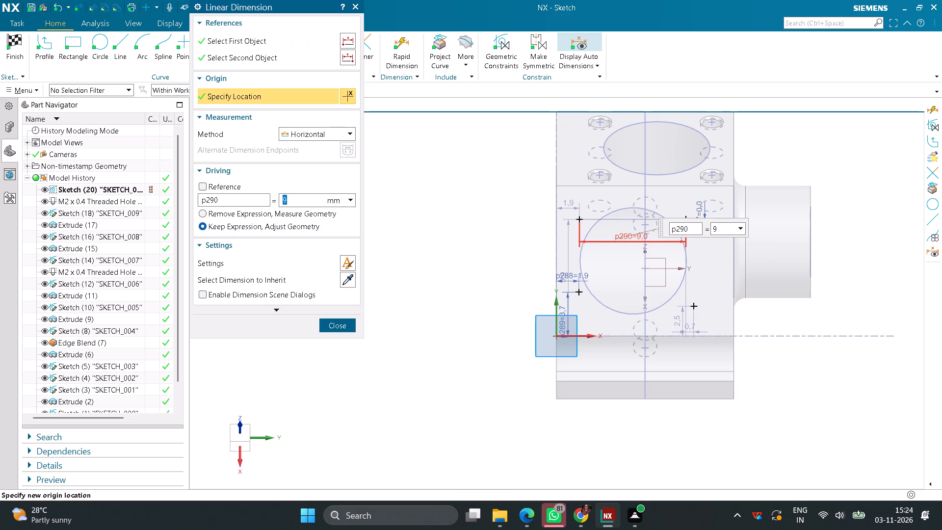
Set the boss-side, groove-side point's distance from the groove-side edge to 3.7 mm.
scroll(565, 289, "up", 3)
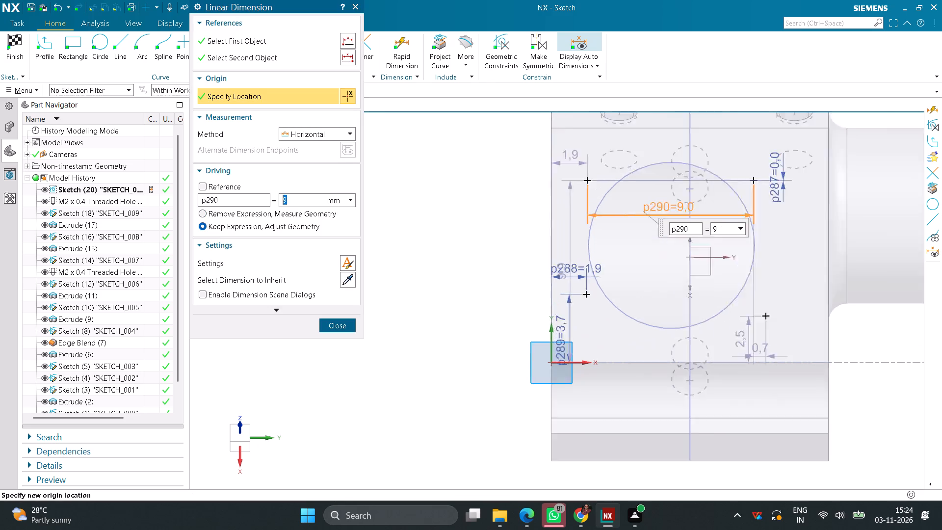
scroll(565, 289, "up", 2)
scroll(578, 298, "down", 2)
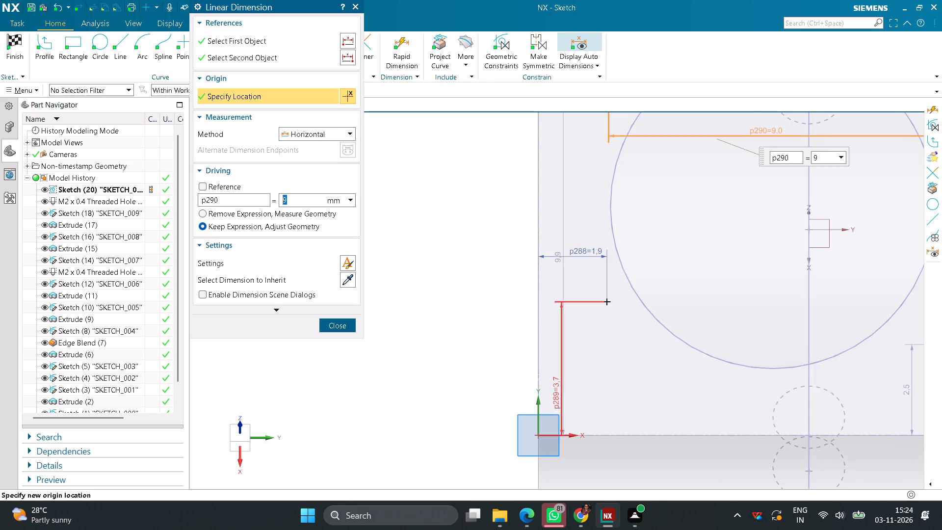
scroll(578, 298, "down", 1)
scroll(578, 300, "up", 1)
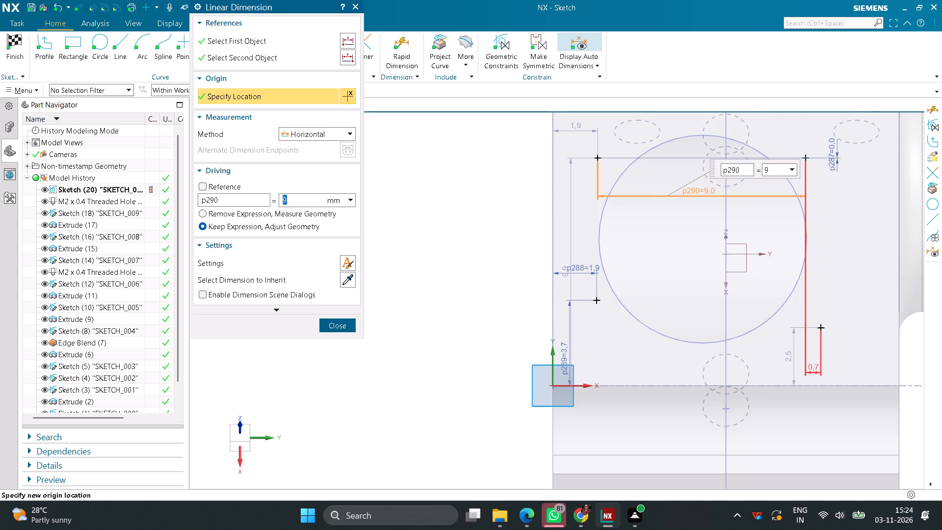
scroll(821, 378, "down", 2)
double_click(806, 368)
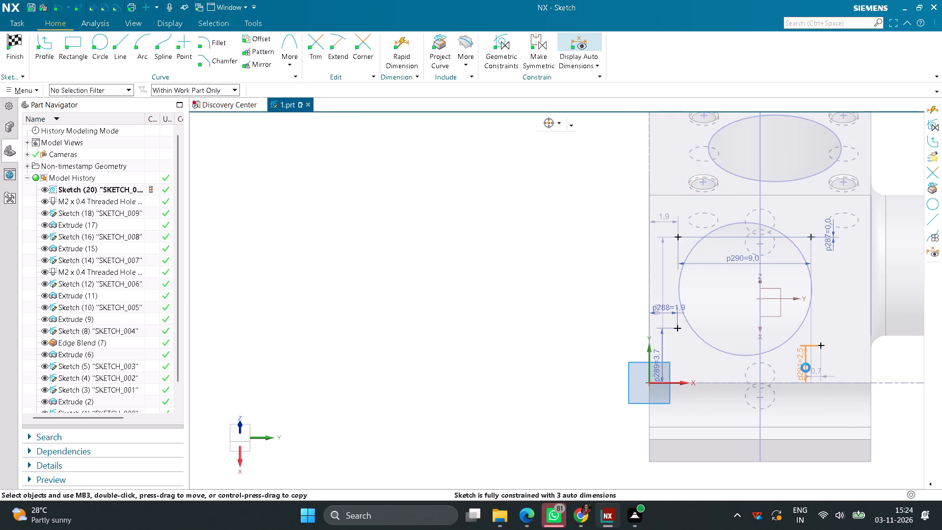
type("3.")
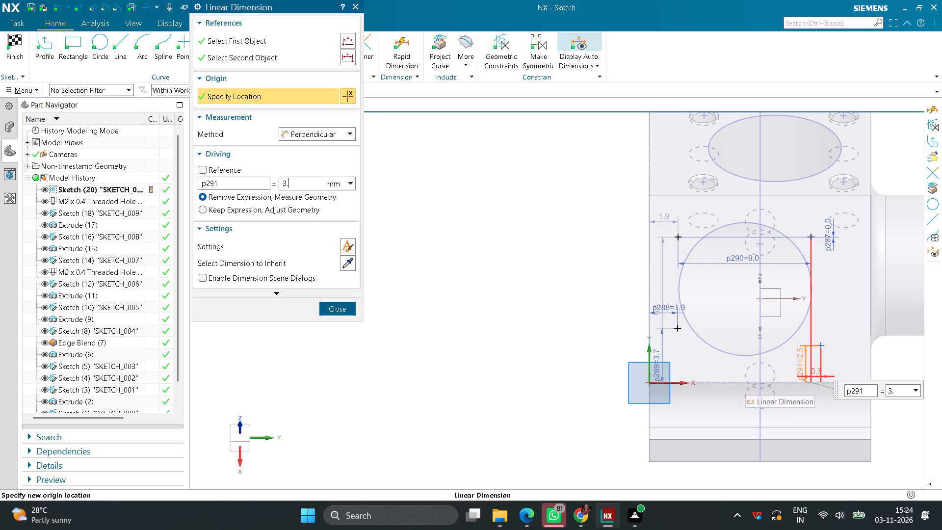
key("7")
key("Return")
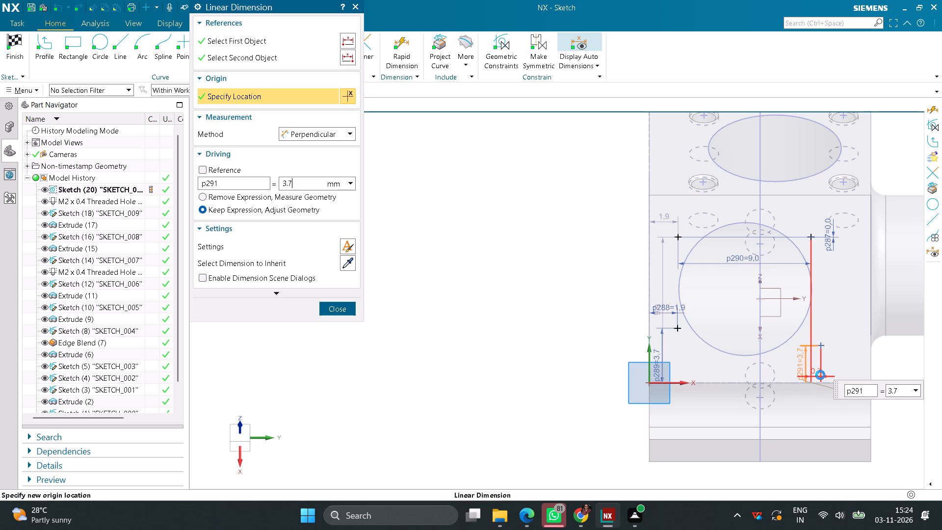
left_click(327, 305)
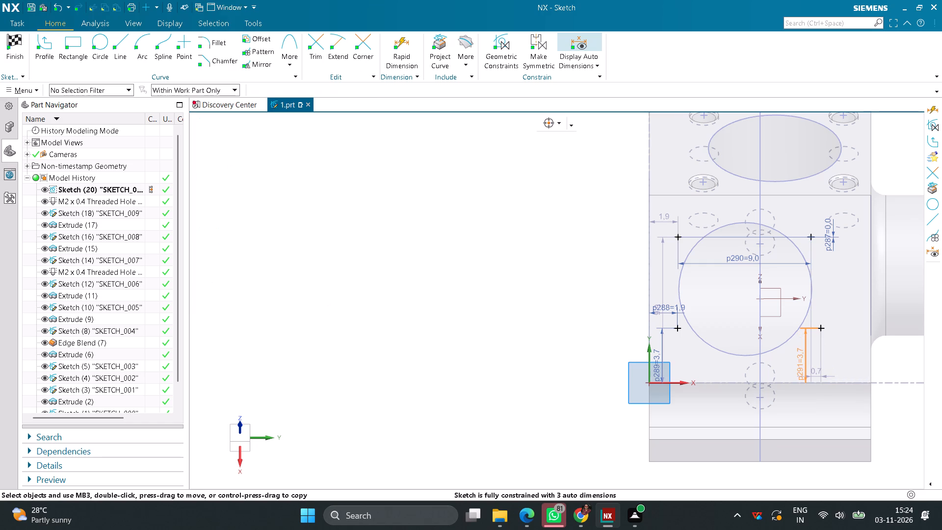
Set the horizontal offset between the two boss-side points to 0 so they align vertically.
double_click(820, 376)
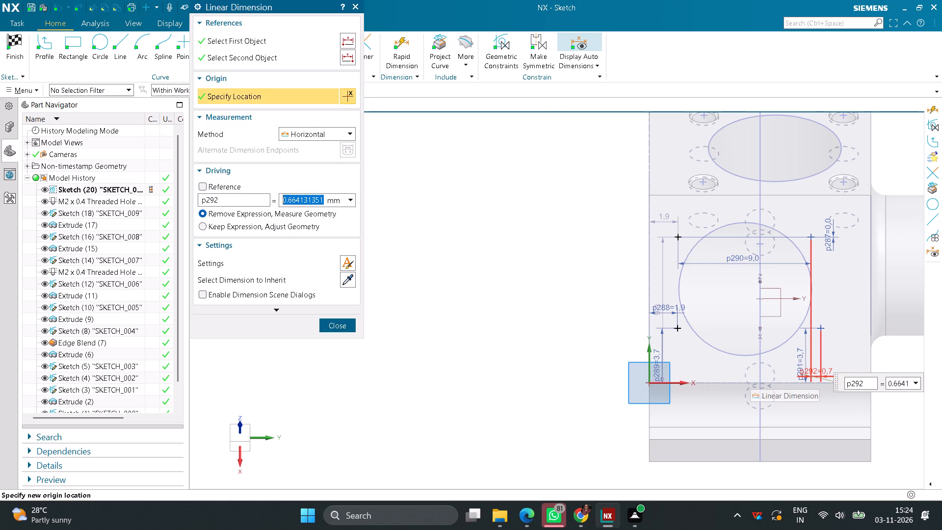
key("0")
key("Return")
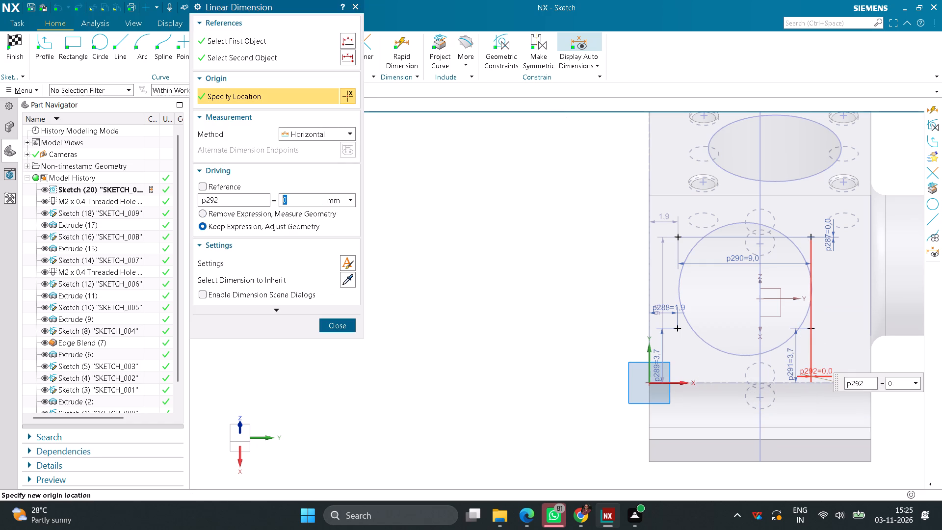
left_click(341, 324)
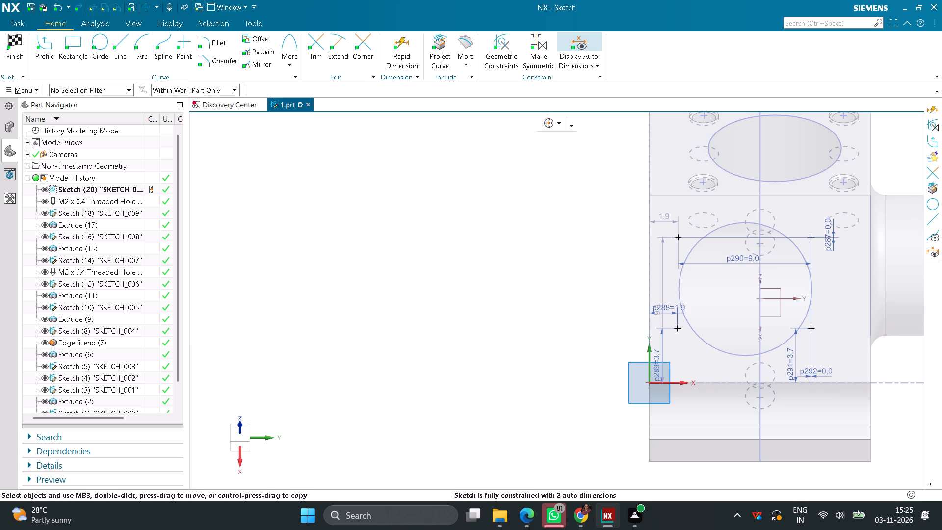
Dimension the horizontal spacing between the two groove-side points as 9 mm.
left_click(397, 61)
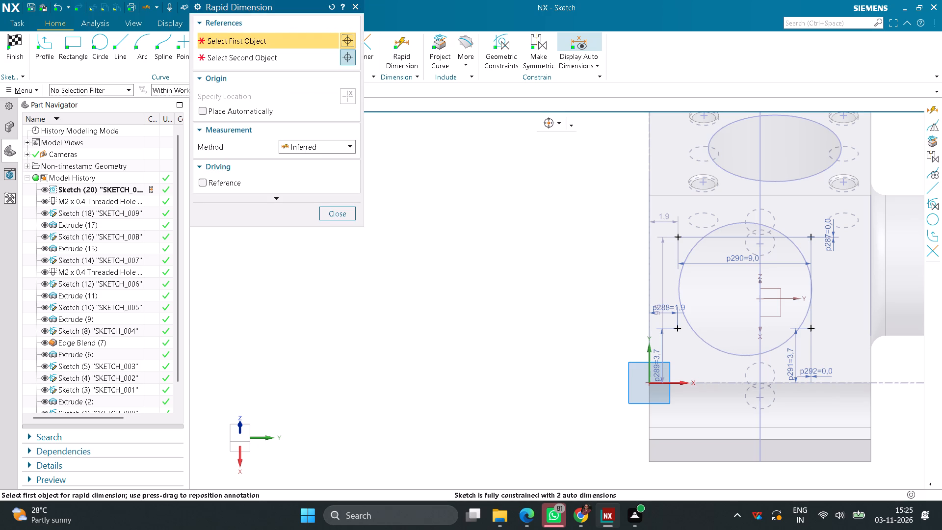
left_click(678, 326)
left_click(809, 328)
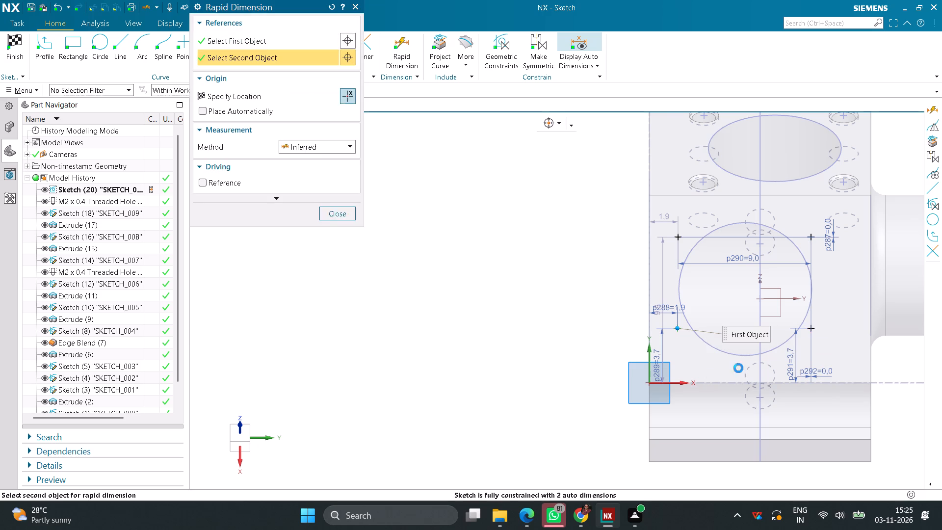
left_click(723, 373)
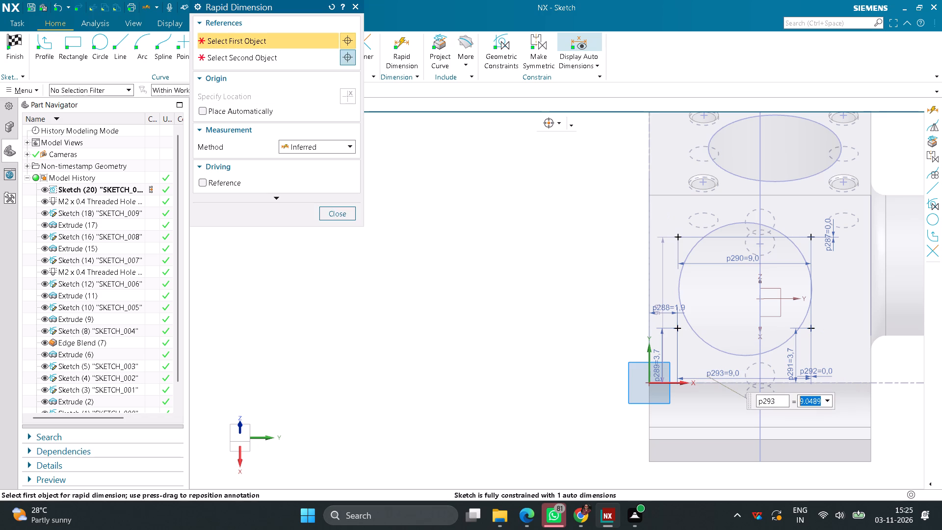
key("9")
key("Return")
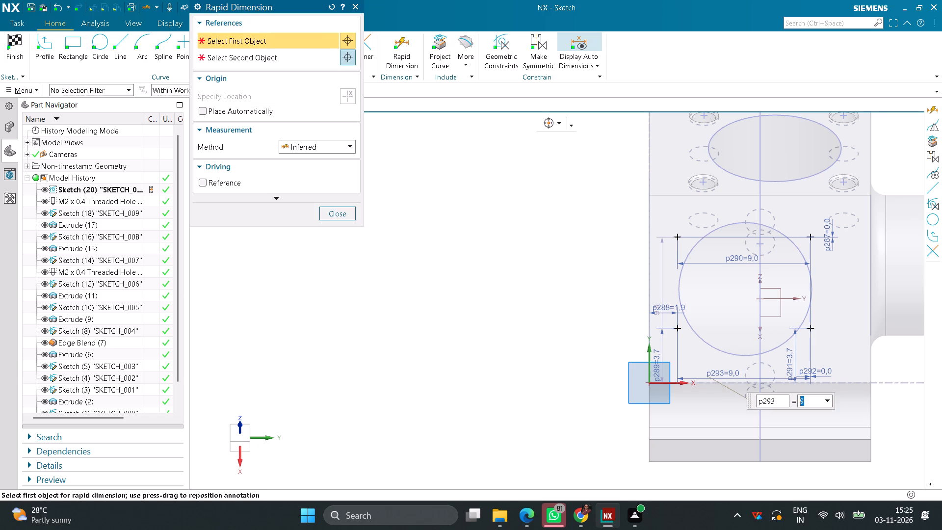
left_click(337, 213)
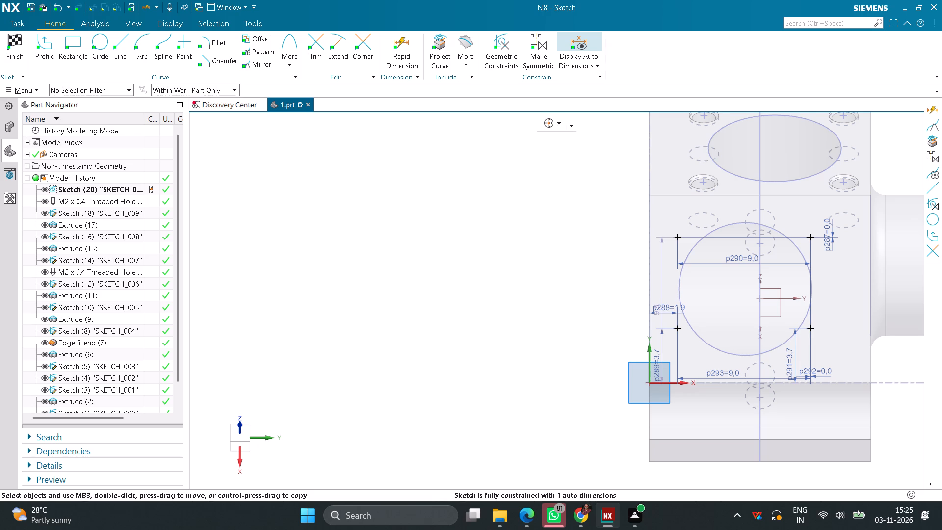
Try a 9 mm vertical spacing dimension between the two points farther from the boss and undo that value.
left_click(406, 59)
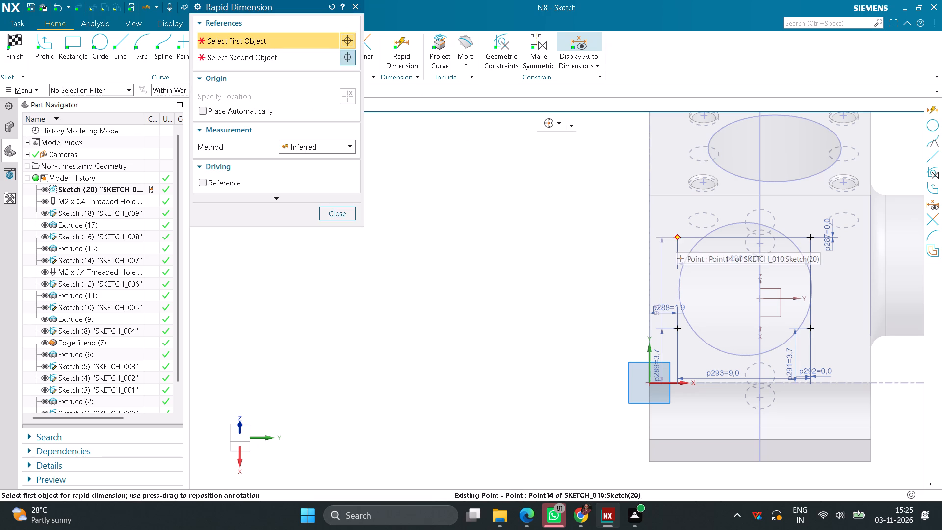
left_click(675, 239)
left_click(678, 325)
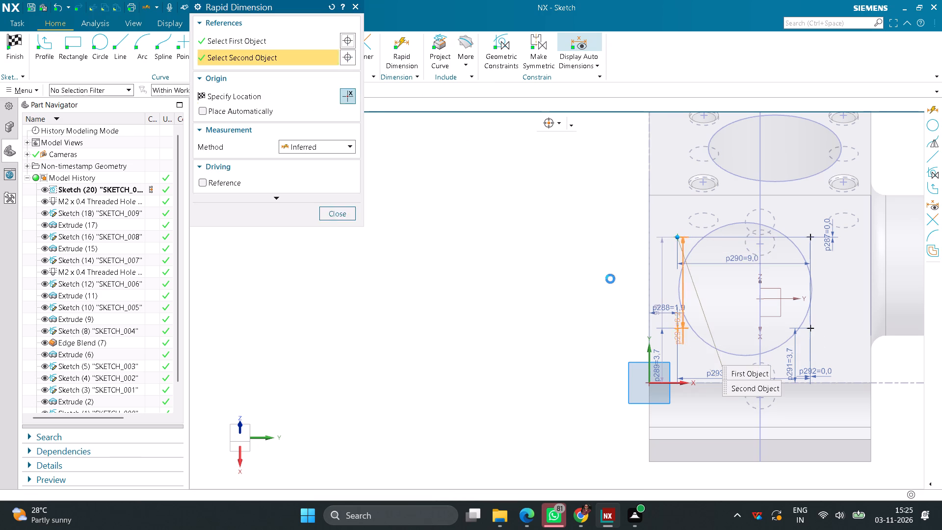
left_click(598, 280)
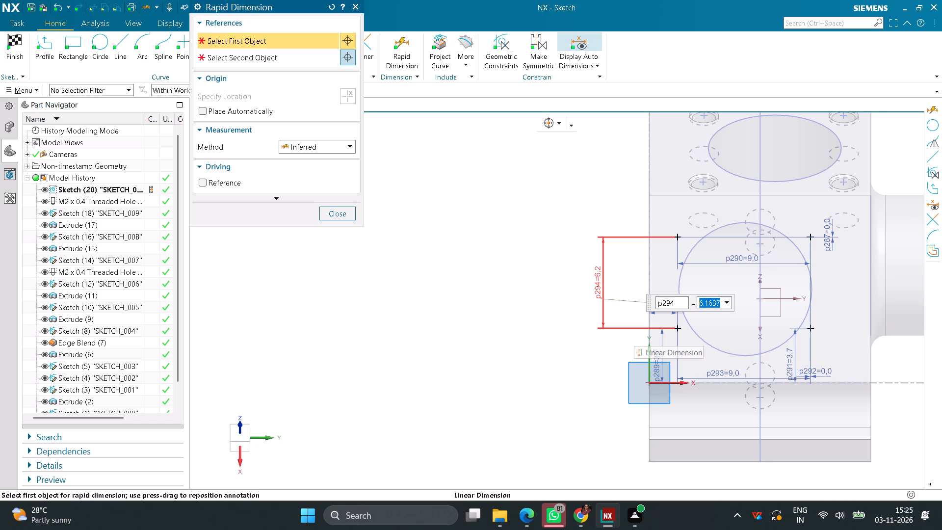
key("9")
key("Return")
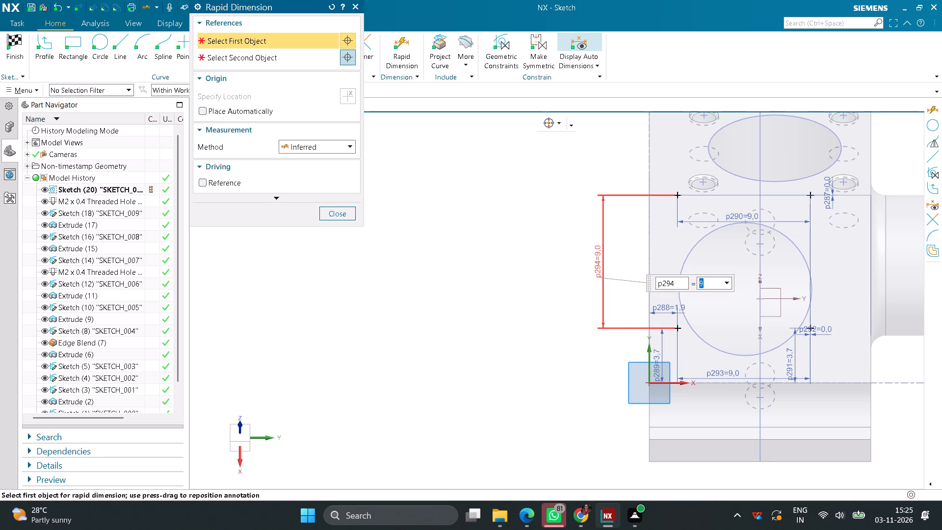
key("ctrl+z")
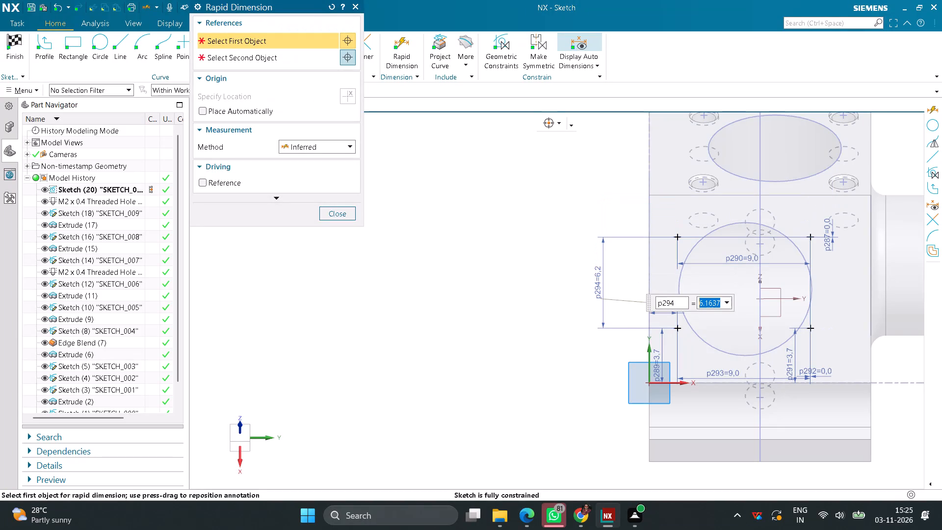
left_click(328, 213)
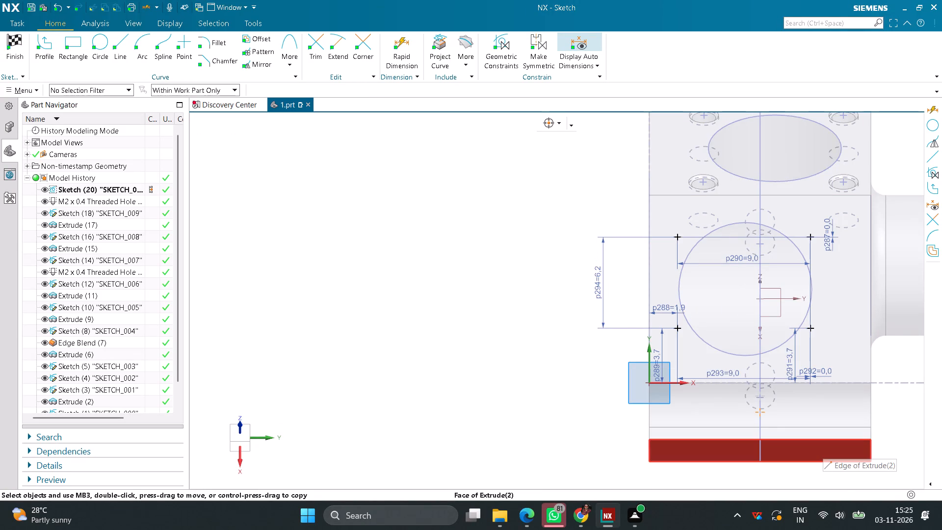
Delete the two 3.7 mm dimensions locating the groove-side points from the groove-side edge.
key("Delete")
left_click(662, 344)
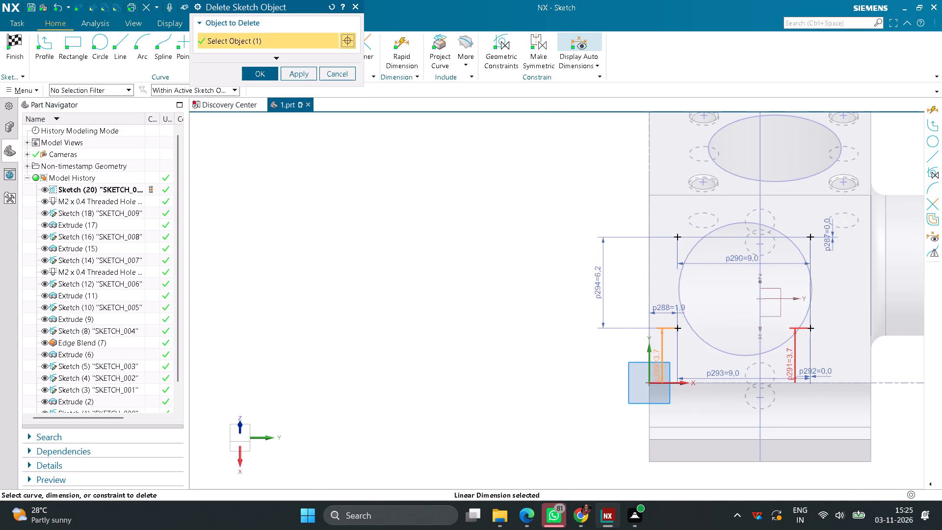
left_click(792, 362)
left_click(255, 78)
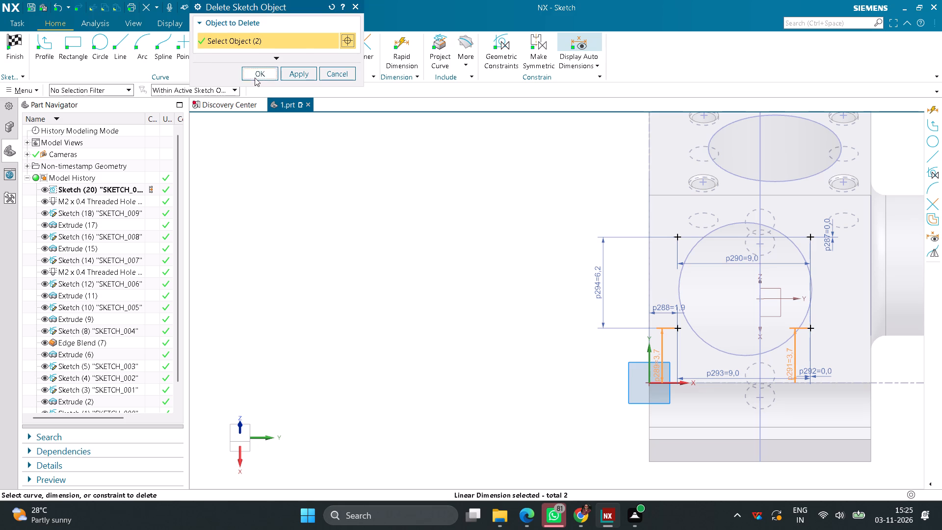
Dimension the point farthest from both the boss and the groove 1.85 mm from the face edge opposite the groove.
left_click(407, 56)
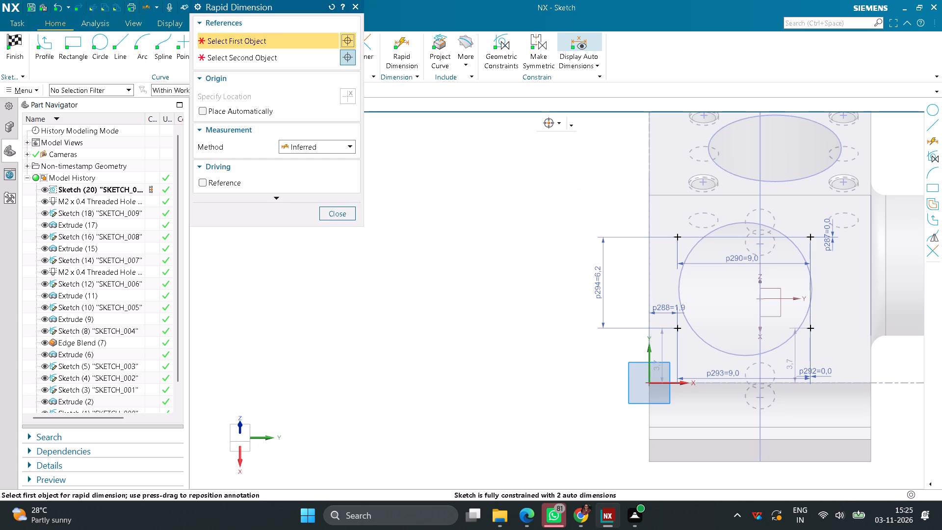
left_click(680, 235)
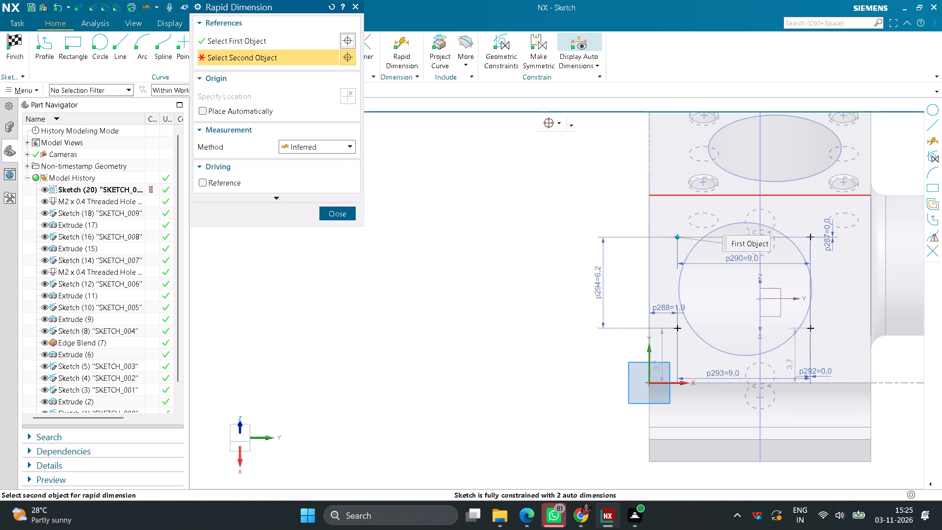
left_click(671, 194)
left_click(615, 209)
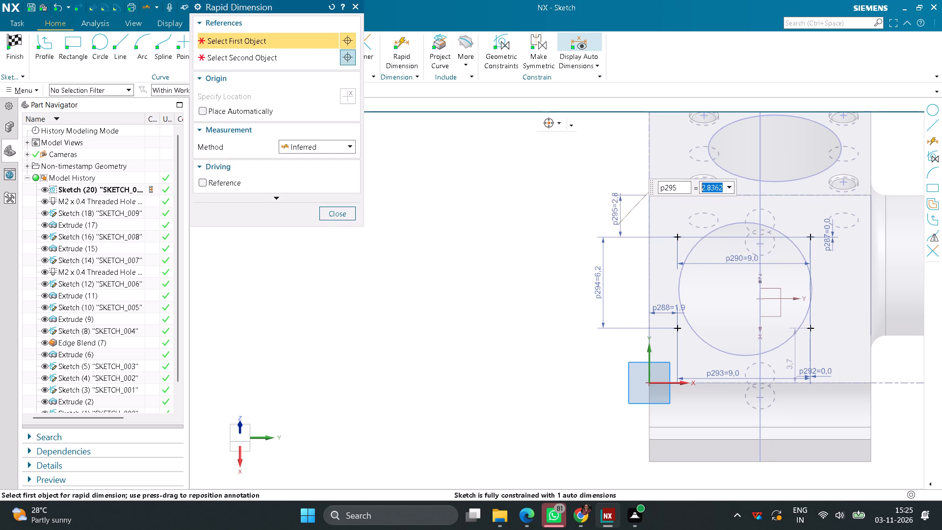
type("1.85")
key("Return")
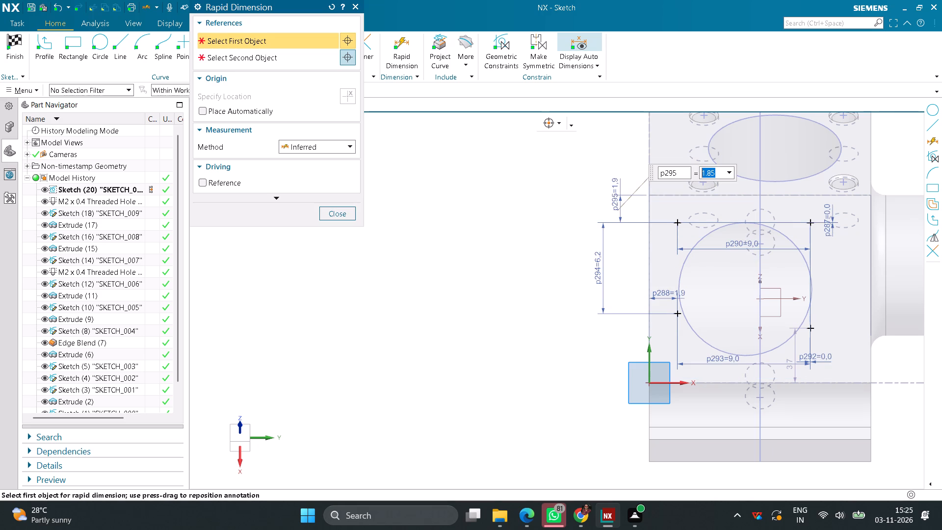
left_click(323, 210)
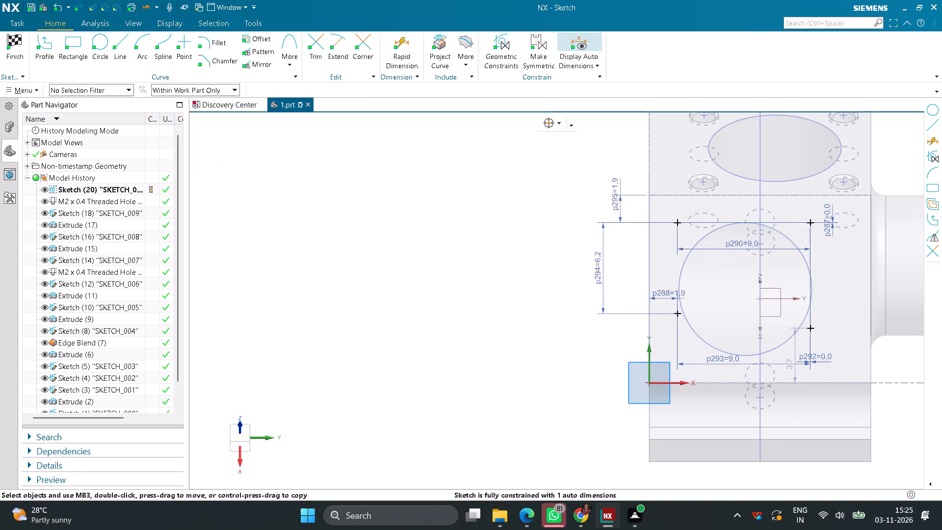
Add another vertical spacing dimension between the two points farther from the boss, outside the existing one.
left_click(393, 54)
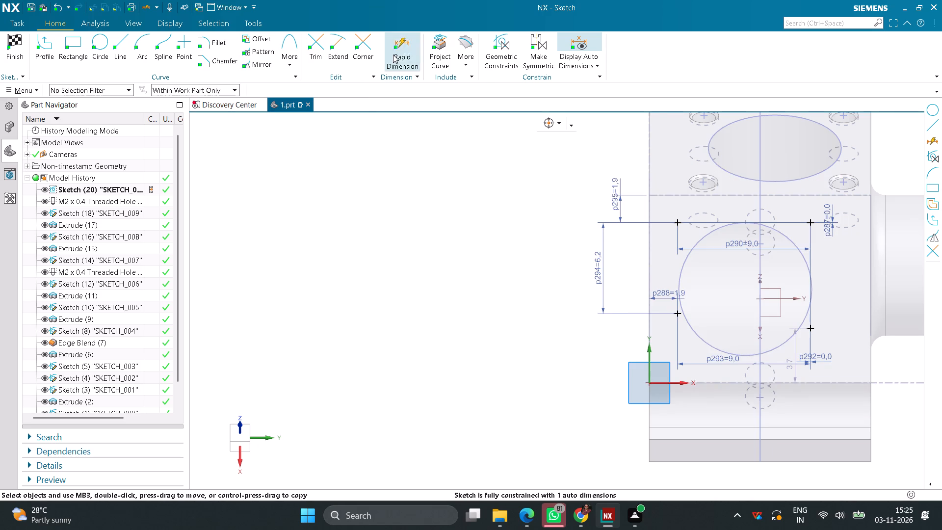
left_click(677, 221)
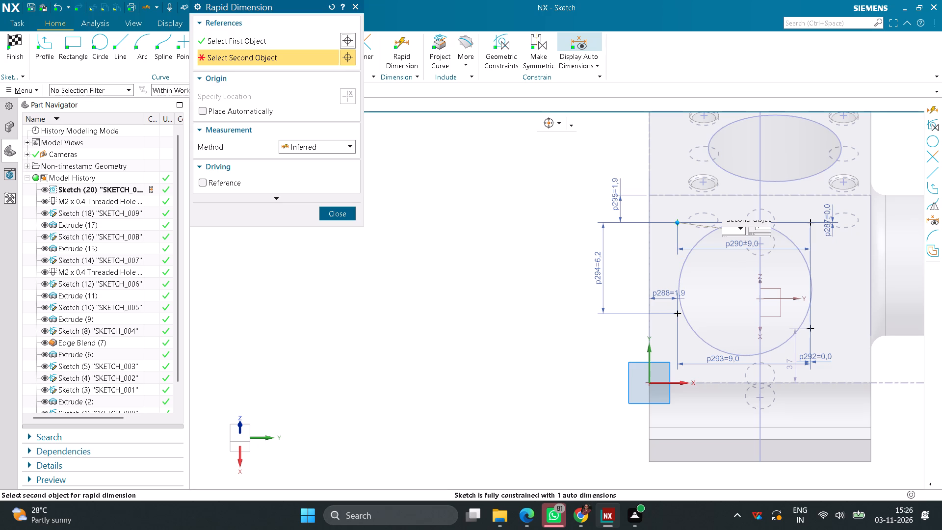
left_click(677, 311)
left_click(560, 335)
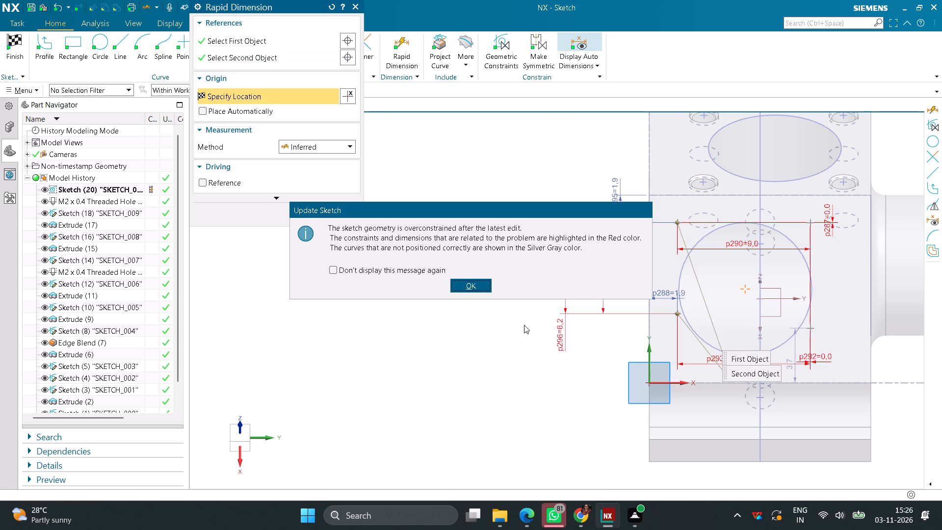
left_click(463, 285)
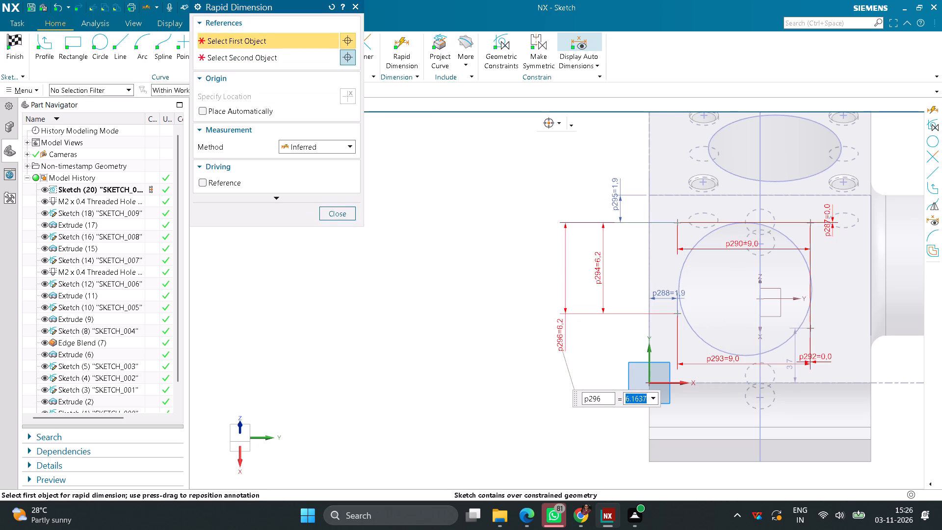
left_click(597, 276)
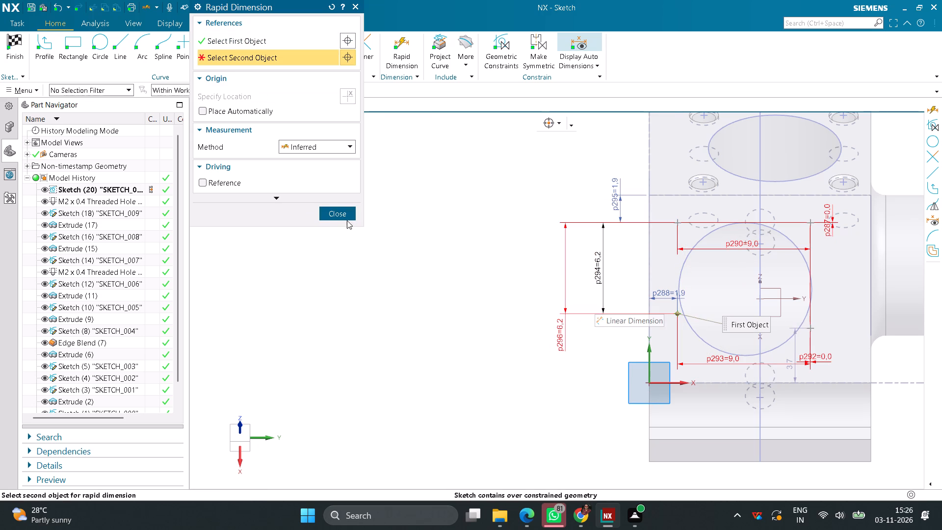
left_click(347, 220)
left_click(327, 219)
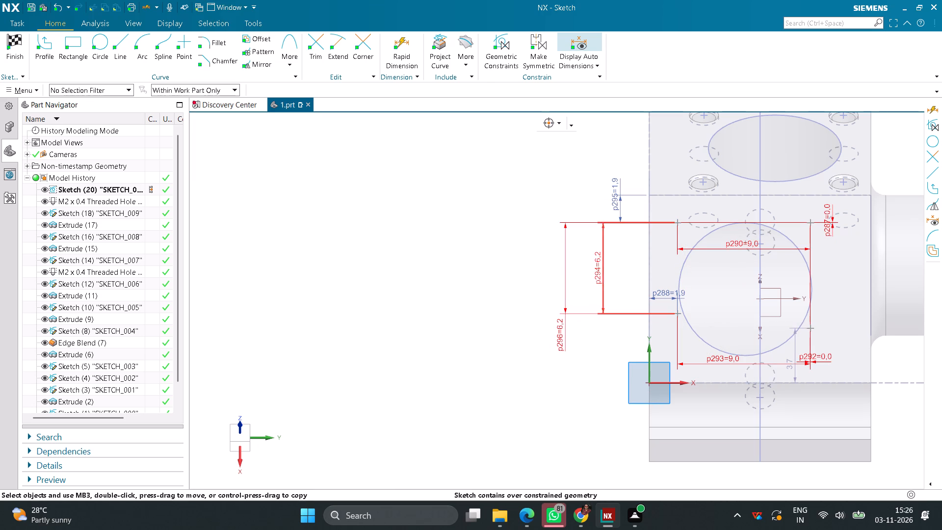
Delete the older, inner vertical dimension p294 between the two points farther from the boss.
left_click(598, 273)
key("Delete")
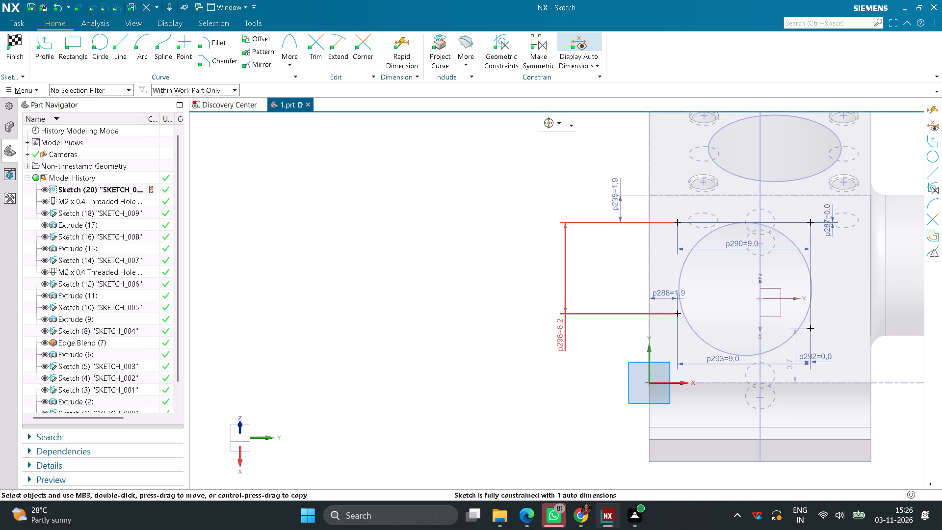
Set the vertical spacing between the two points farther from the boss to 9 mm.
double_click(558, 350)
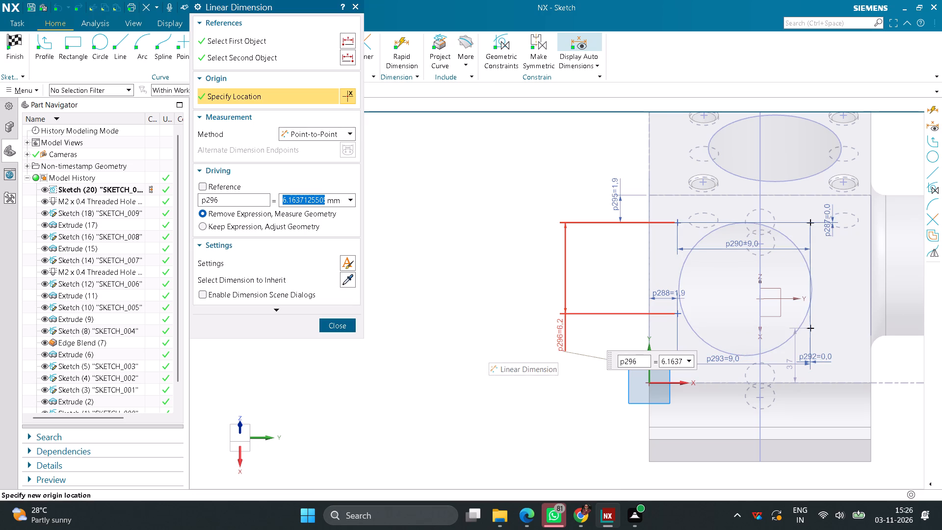
key("9")
key("shift+Return")
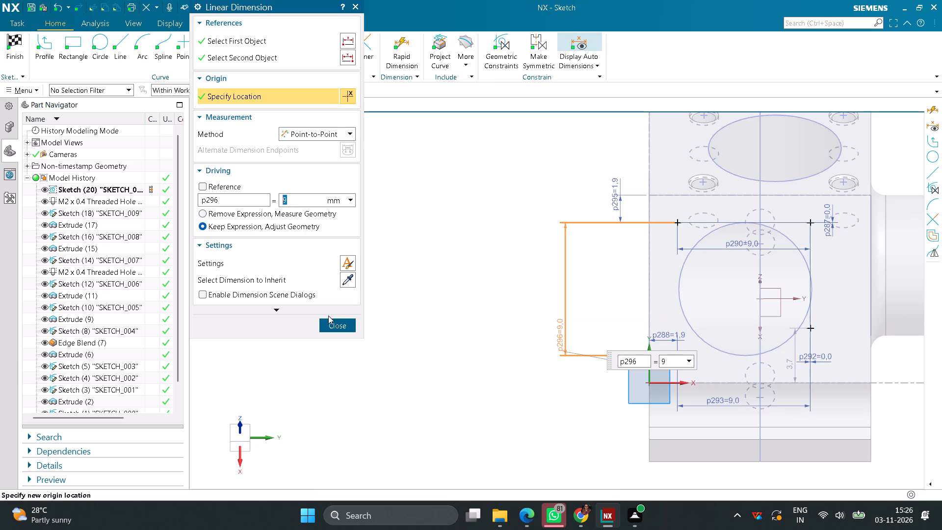
left_click(331, 321)
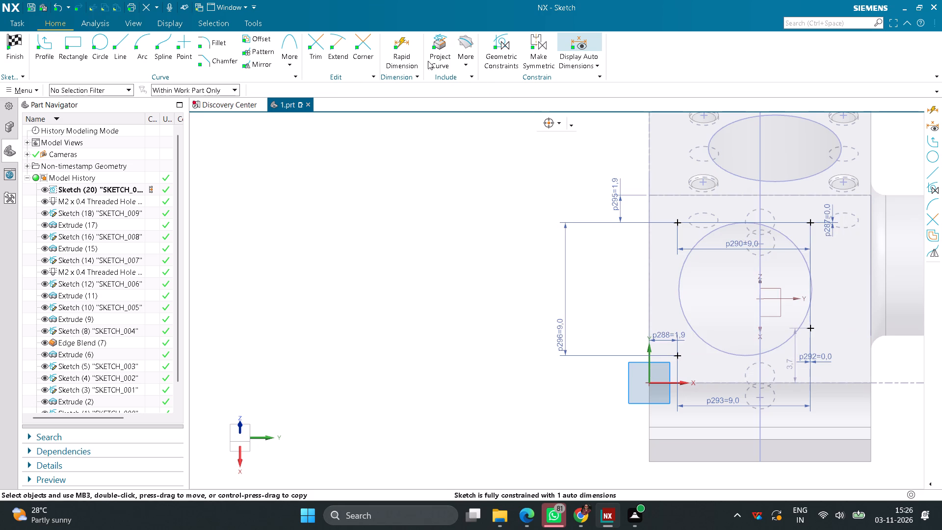
Dimension the vertical spacing between the two boss-side points as 9 mm and finish the sketch.
left_click(399, 51)
left_click(811, 222)
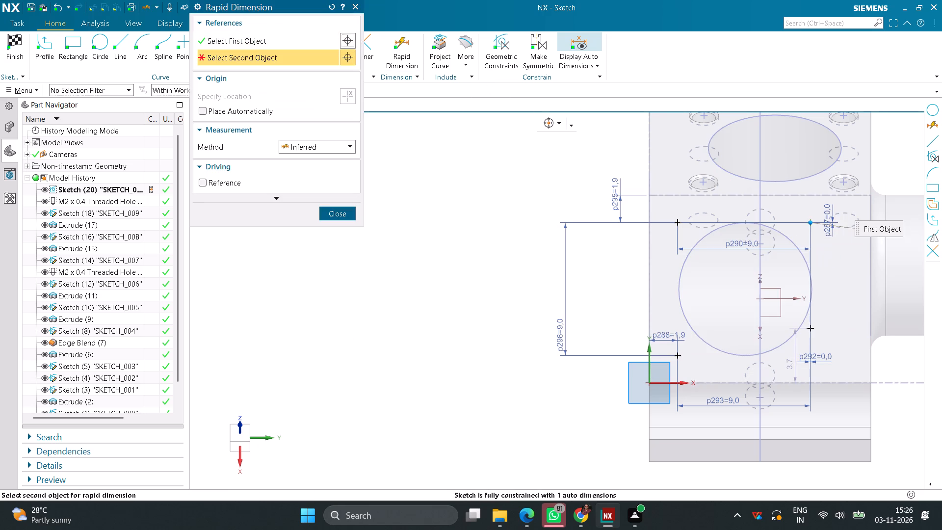
left_click(809, 327)
left_click(501, 318)
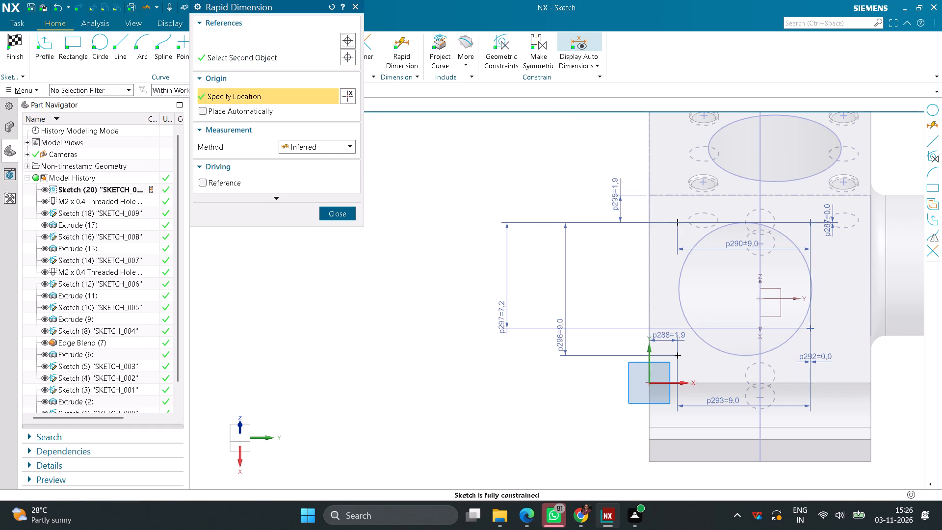
key("9")
key("Return")
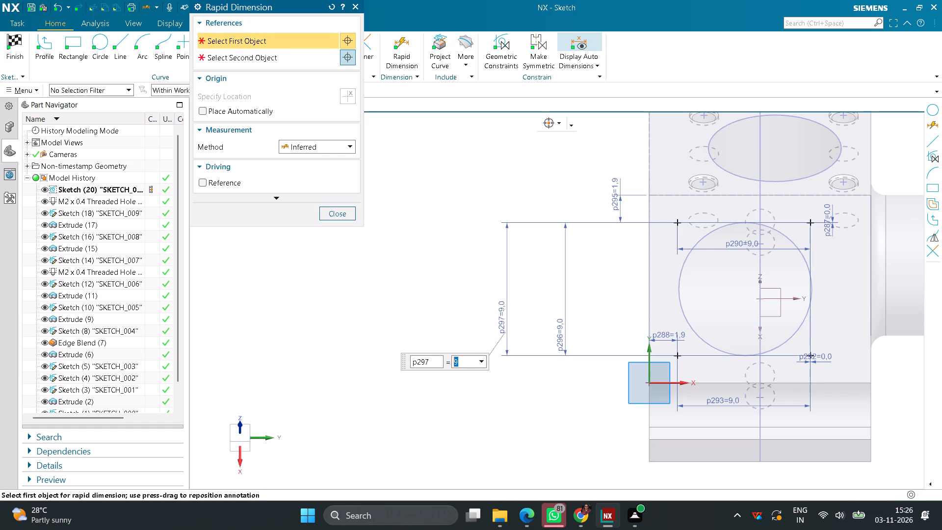
left_click(345, 211)
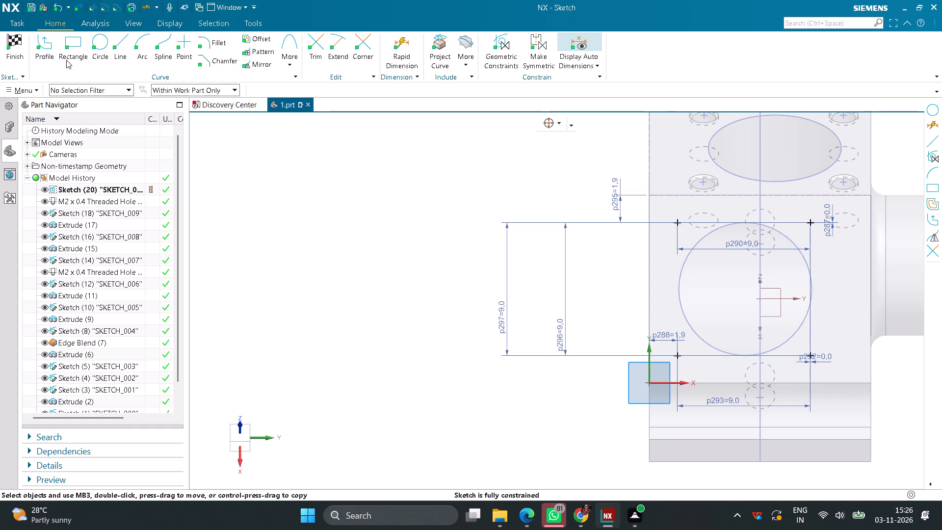
left_click(19, 44)
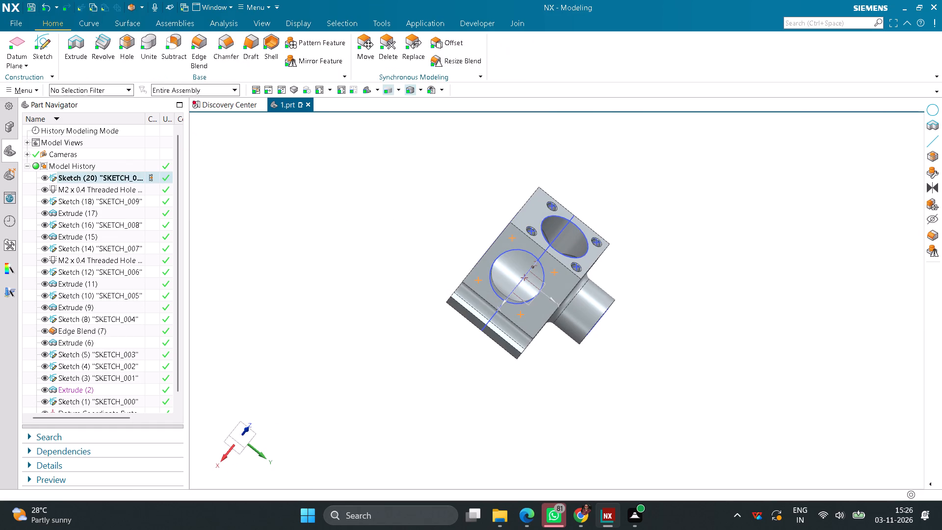
Cut M2 x 0.4 threaded holes, 3 mm deep with 3 mm thread depth, at the four sketched points around the bore.
left_click(128, 37)
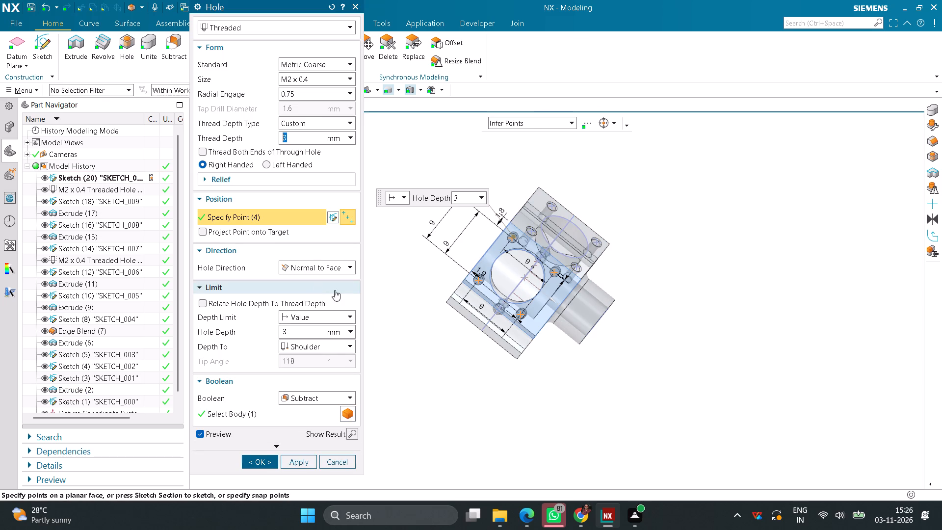
middle_click_drag(493, 386, 572, 345)
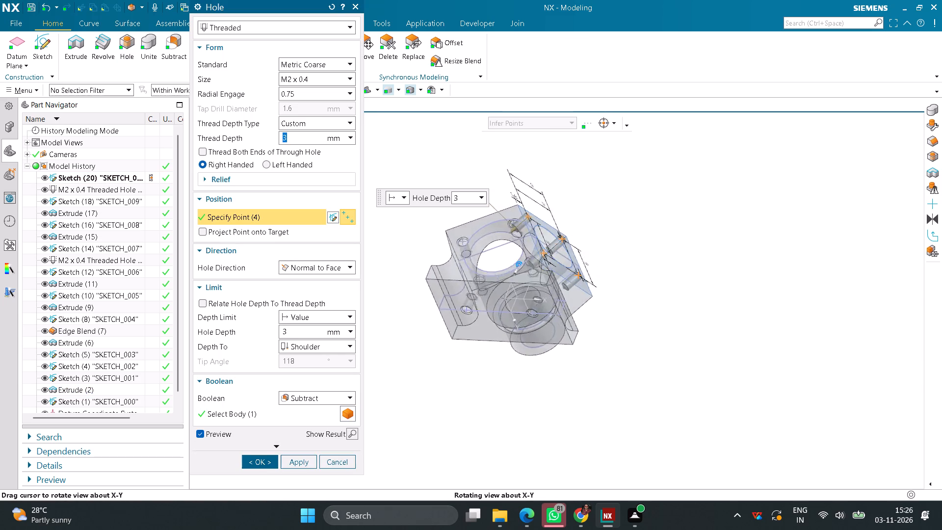
middle_click_drag(572, 345, 494, 380)
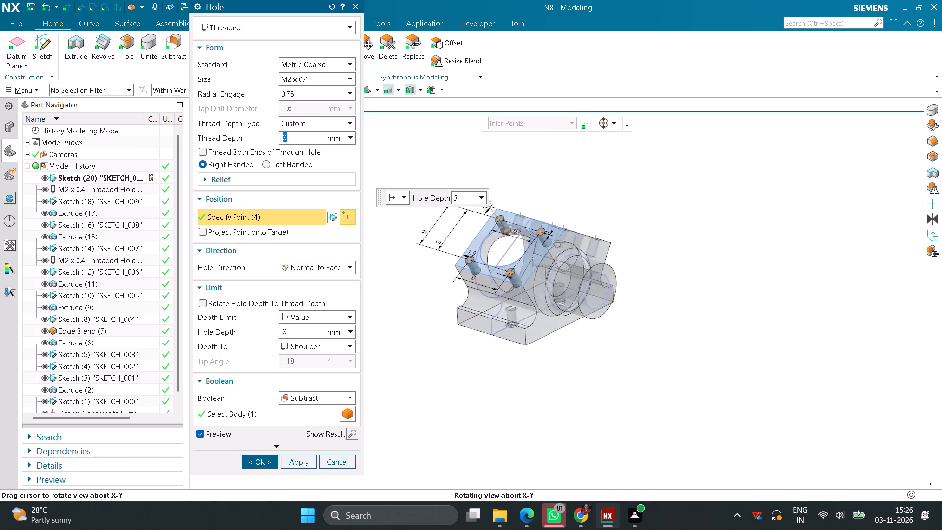
middle_click_drag(494, 380, 497, 381)
left_click(246, 459)
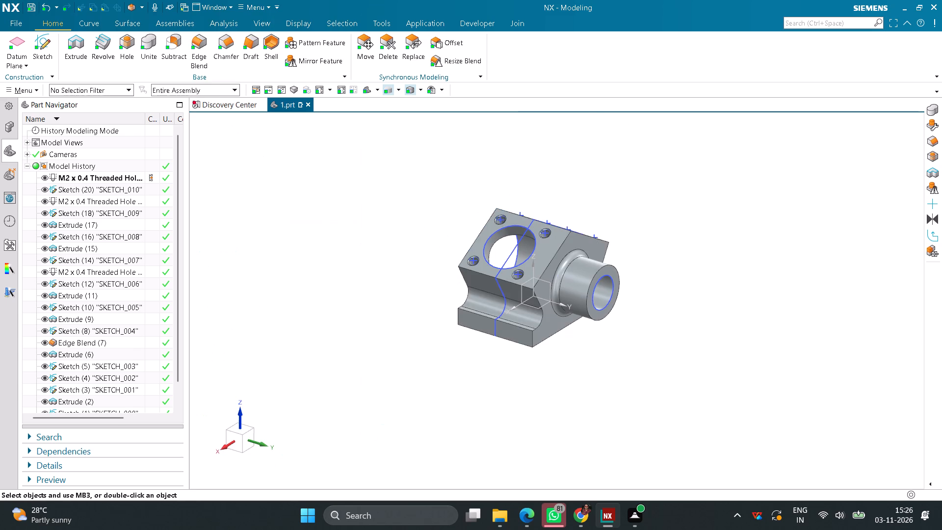
scroll(478, 227, "up", 10)
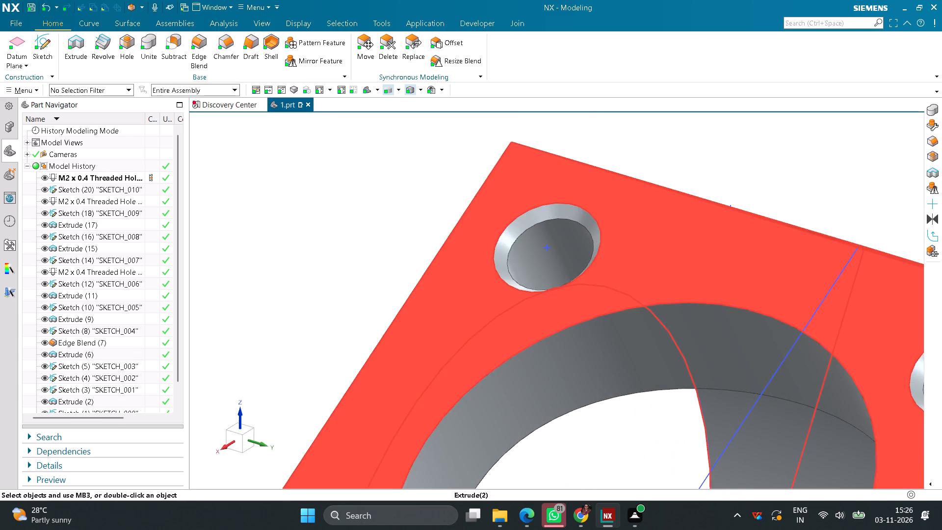
scroll(628, 170, "down", 5)
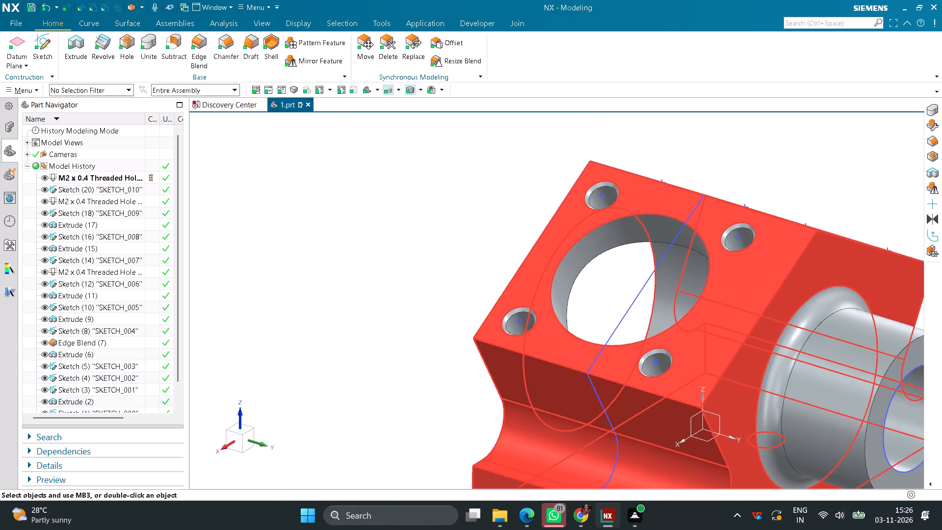
scroll(691, 175, "down", 2)
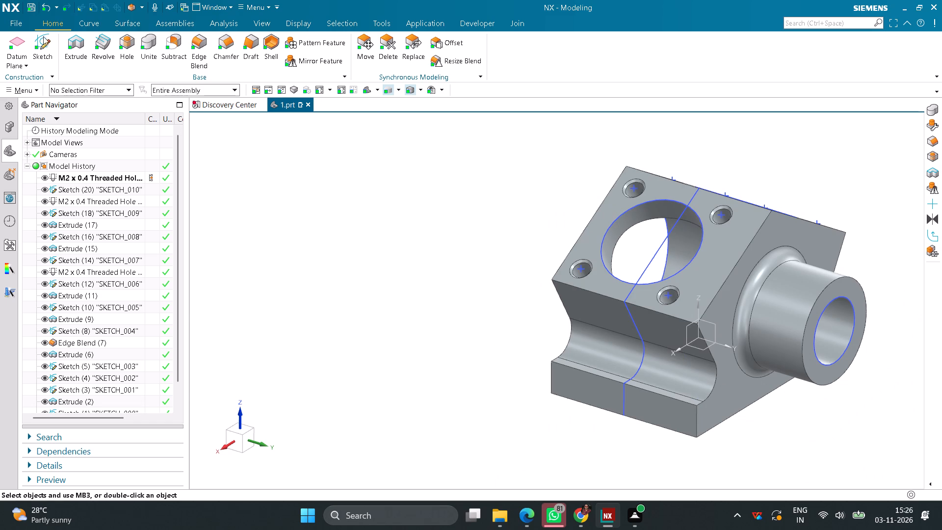
Bring up the file commands for the part.
left_click(21, 23)
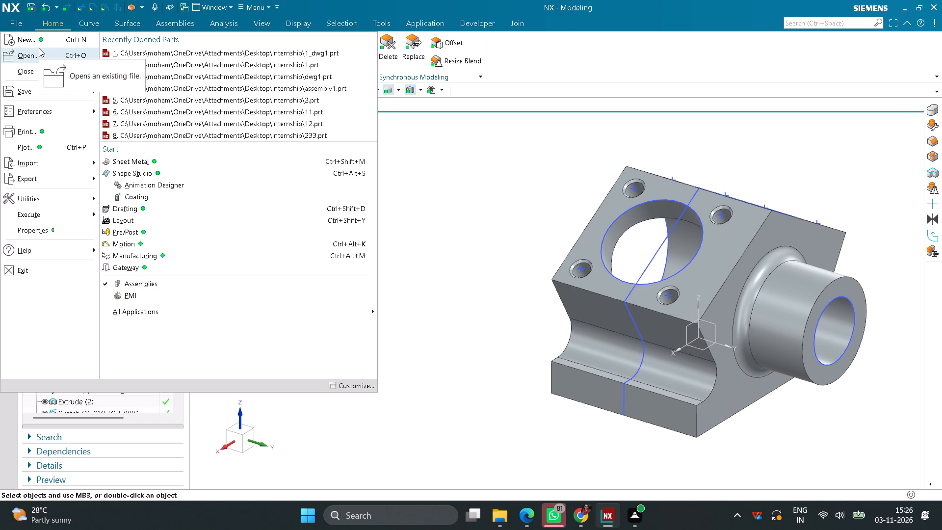
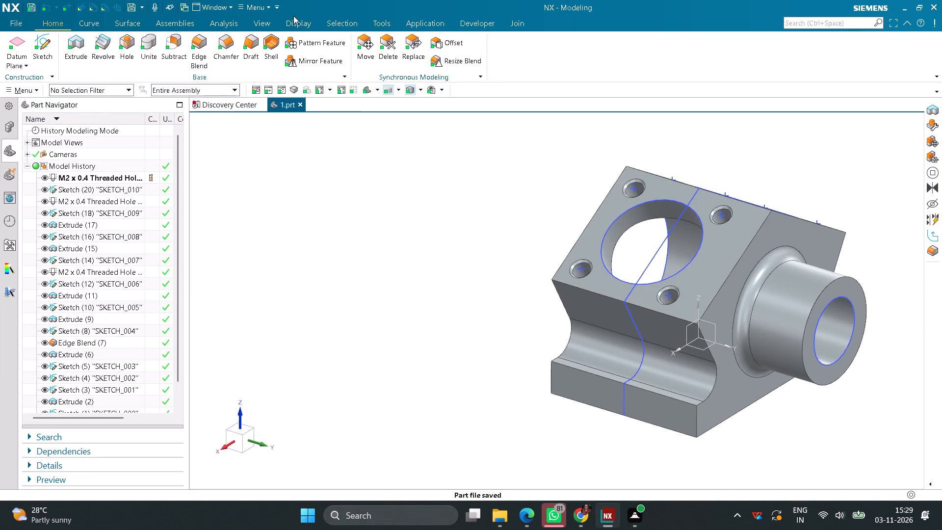
Edit the solid body's object display and choose the golden-brown palette colour for it.
left_click(299, 21)
left_click(132, 51)
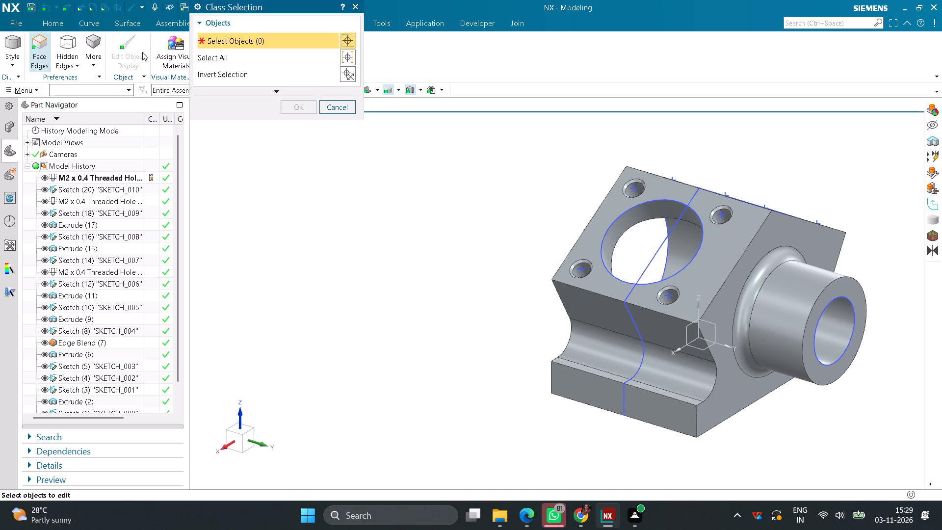
left_click(720, 242)
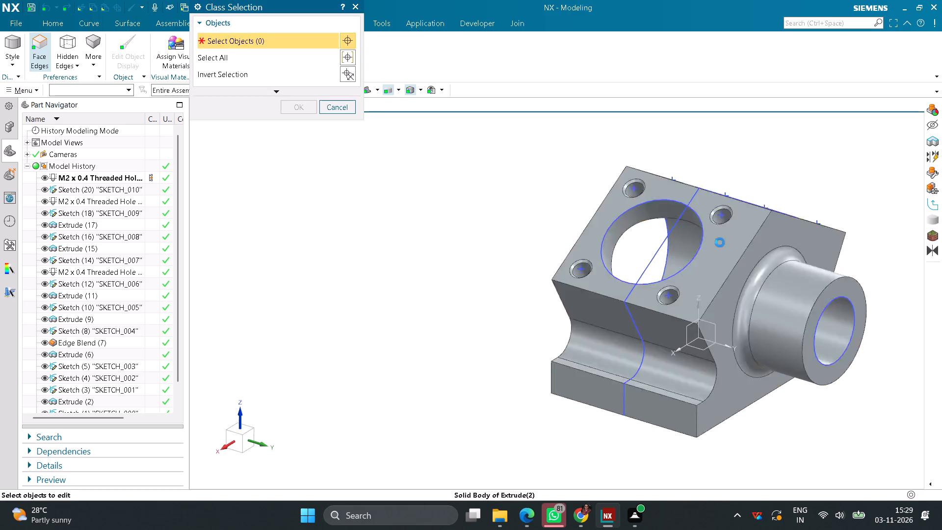
left_click(307, 103)
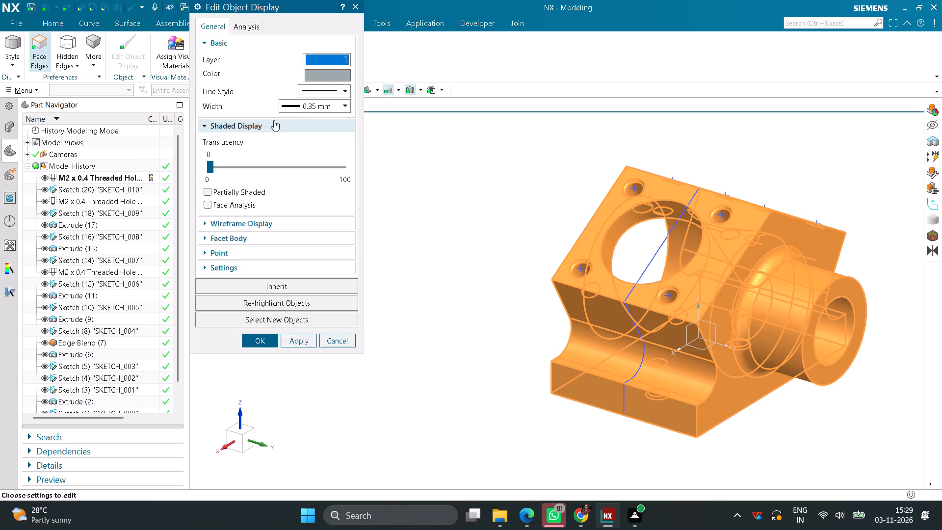
left_click(328, 71)
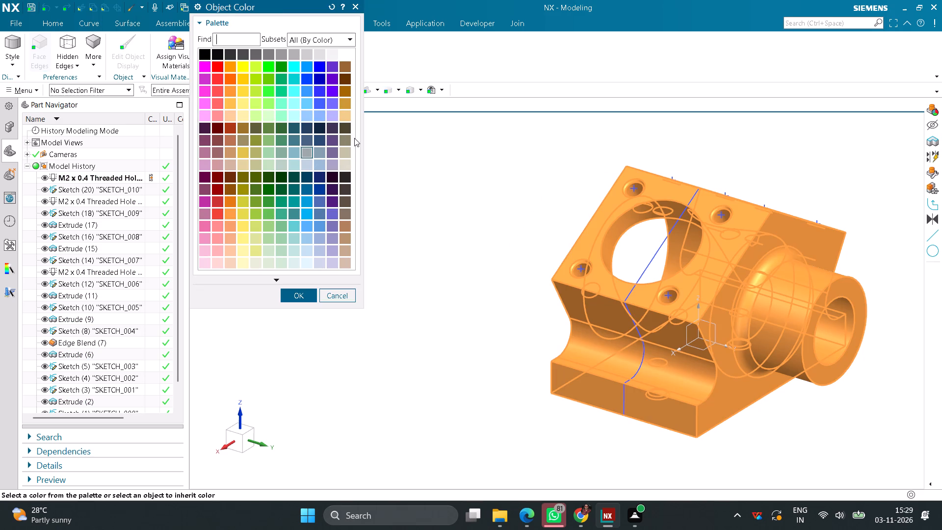
left_click(347, 106)
left_click(305, 297)
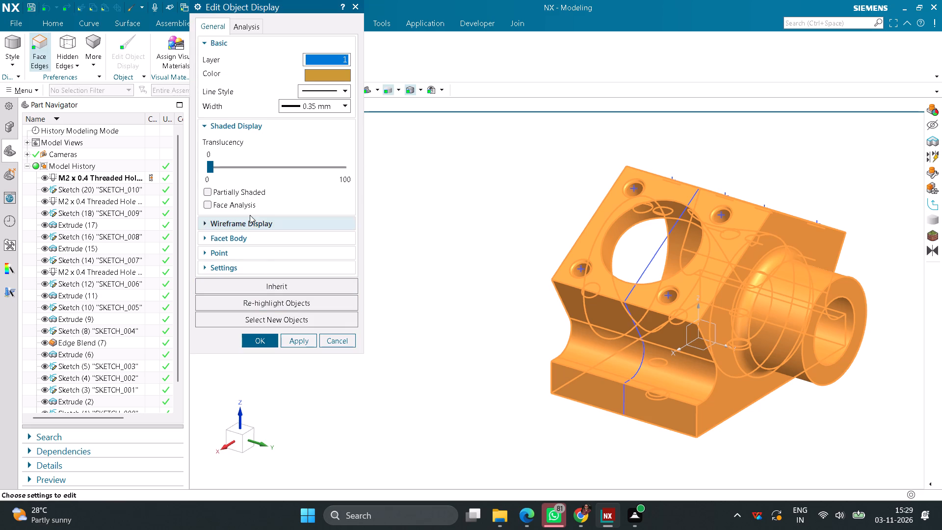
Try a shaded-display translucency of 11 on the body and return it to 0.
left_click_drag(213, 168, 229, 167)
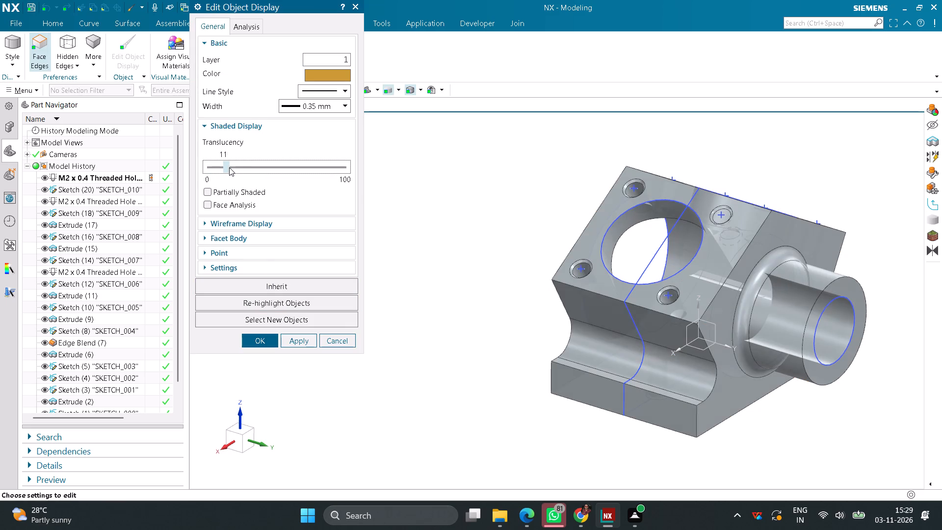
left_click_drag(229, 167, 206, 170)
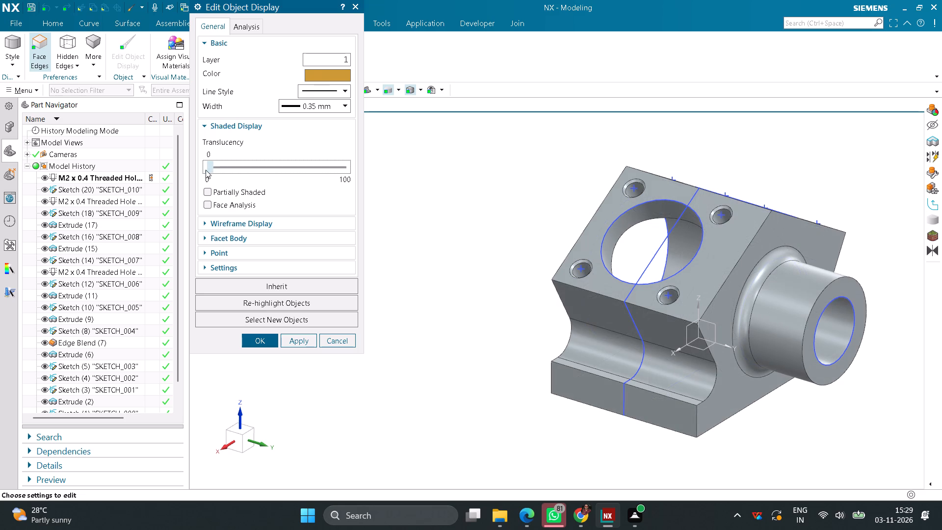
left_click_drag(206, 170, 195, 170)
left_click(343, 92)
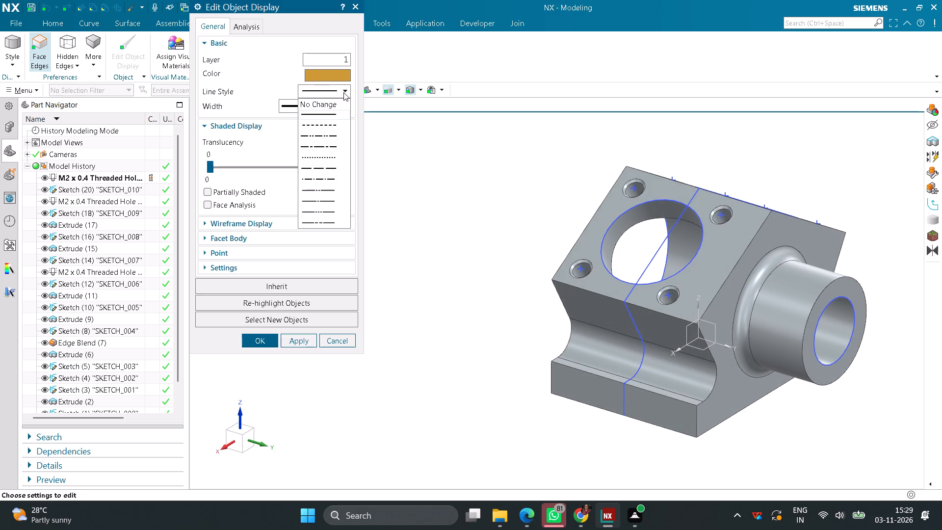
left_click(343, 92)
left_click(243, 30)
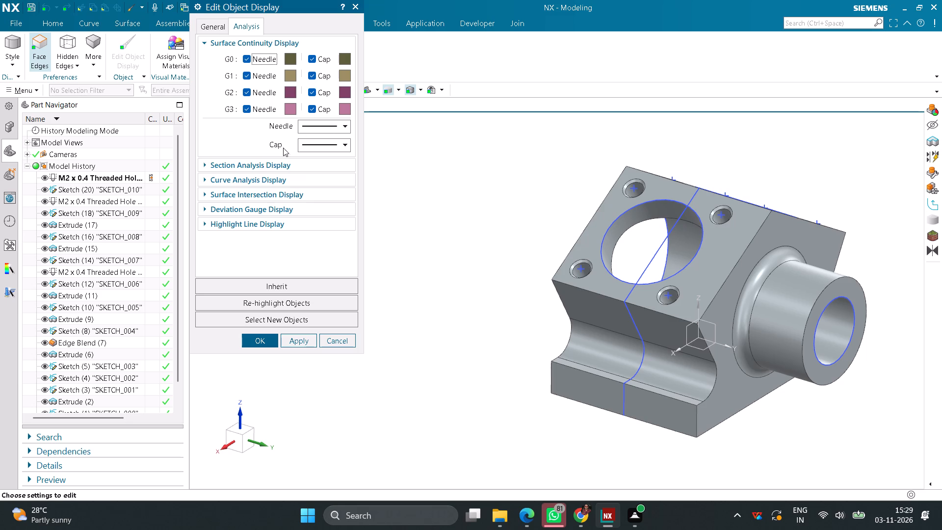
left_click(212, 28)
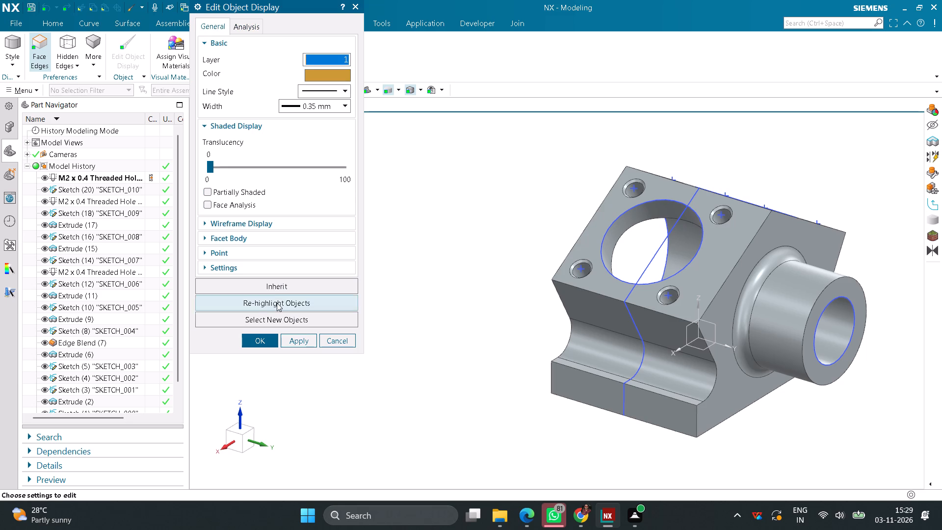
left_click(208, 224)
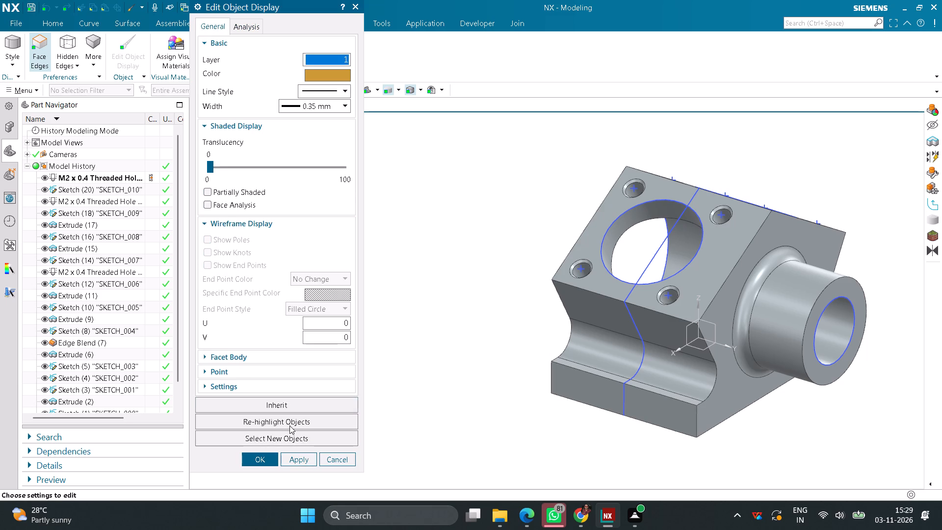
Apply the golden-brown colour to the body and finish editing its display.
left_click(288, 463)
left_click(267, 460)
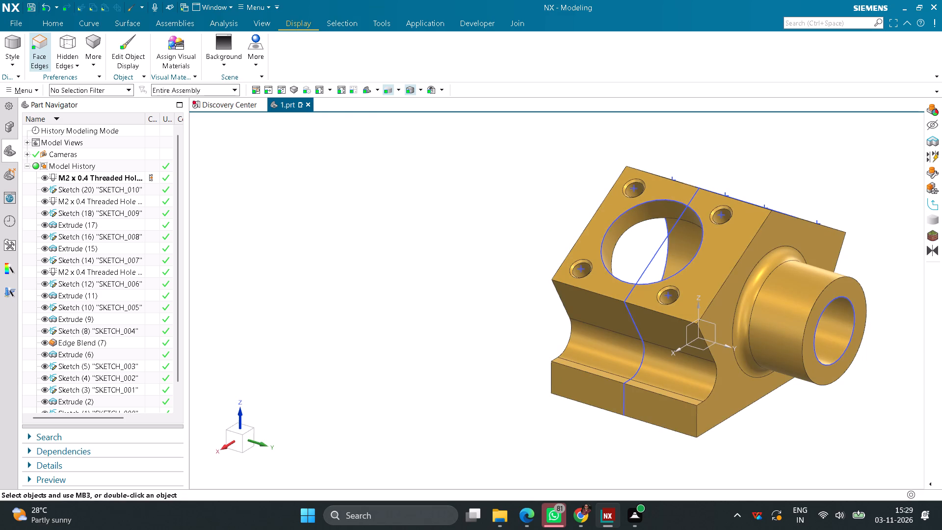
Save the recoloured part file.
scroll(428, 314, "down", 3)
left_click(18, 26)
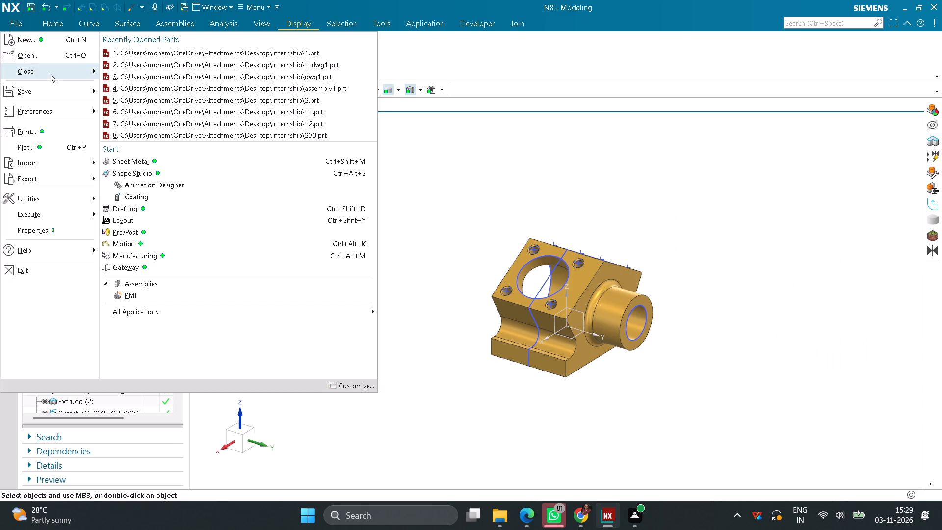
left_click(45, 92)
left_click(123, 52)
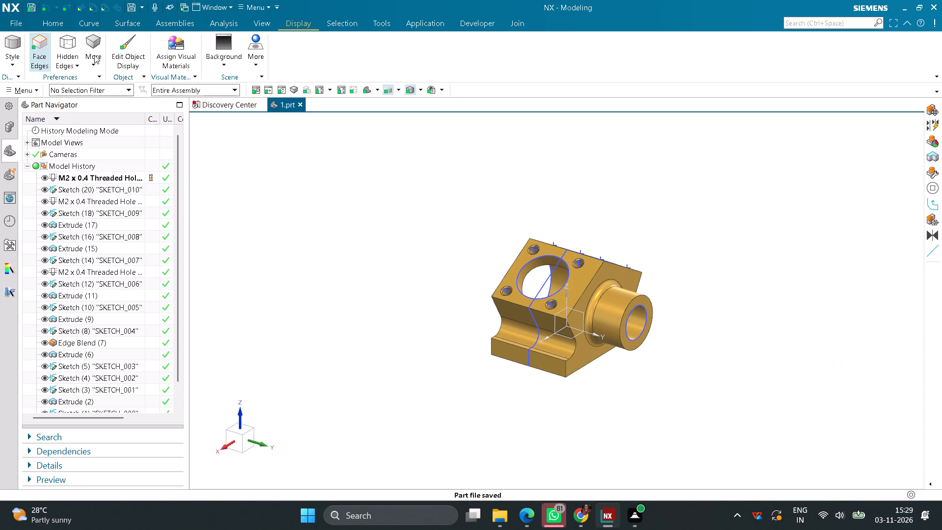
Save a copy of the part under the name 1 as an IGES file in the internship folder.
left_click(19, 25)
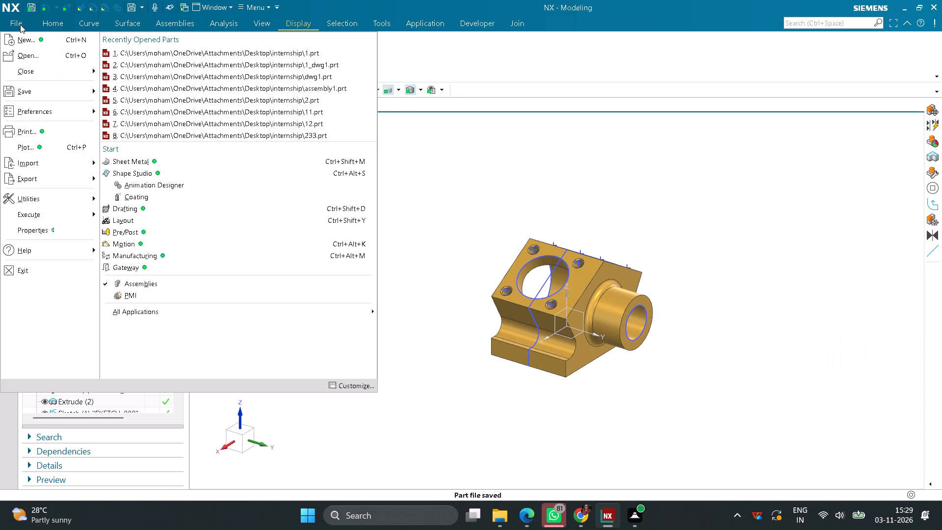
left_click(49, 95)
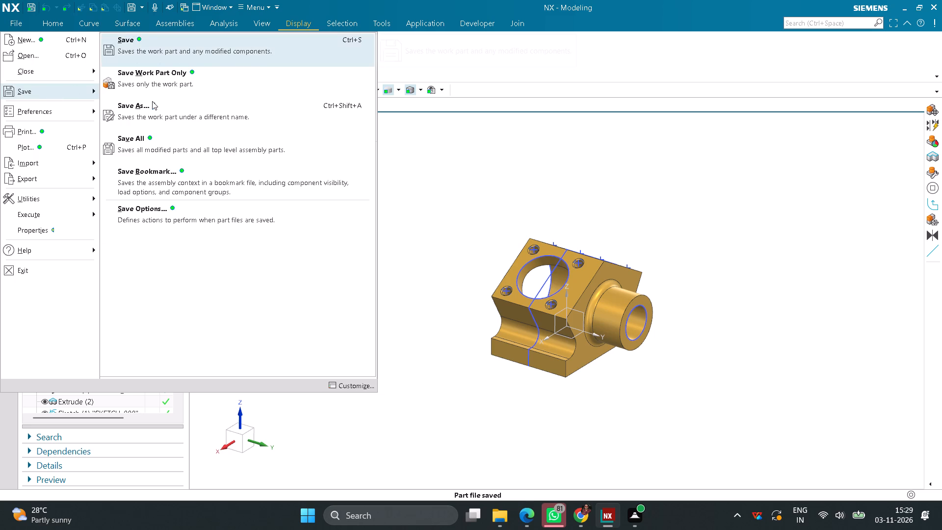
left_click(151, 107)
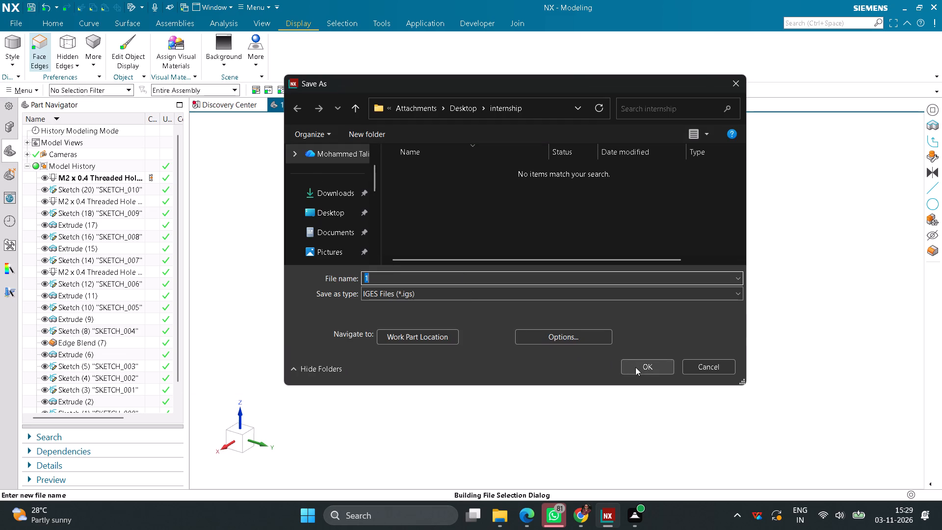
left_click(637, 371)
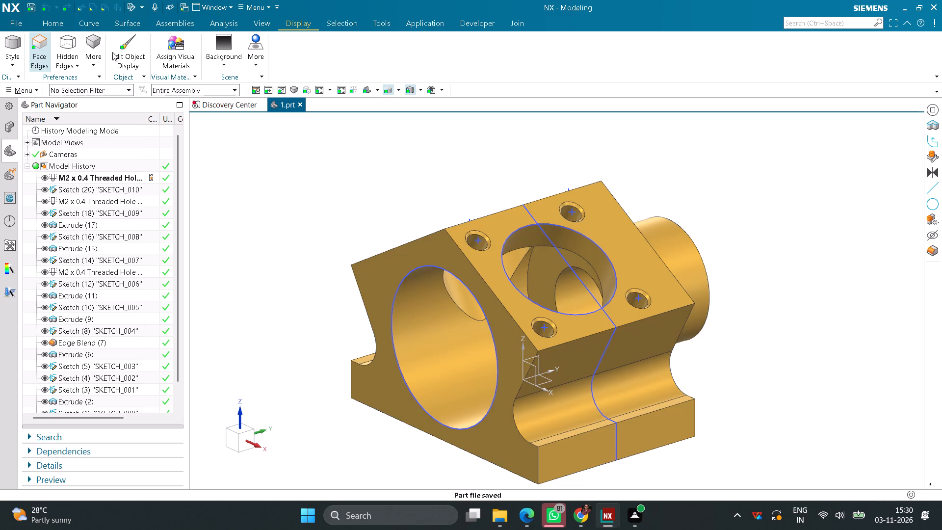
Create a new A4 - Size drawing in millimetres, named 1_dwg1.prt, that references existing part 1.
left_click(21, 25)
left_click(34, 39)
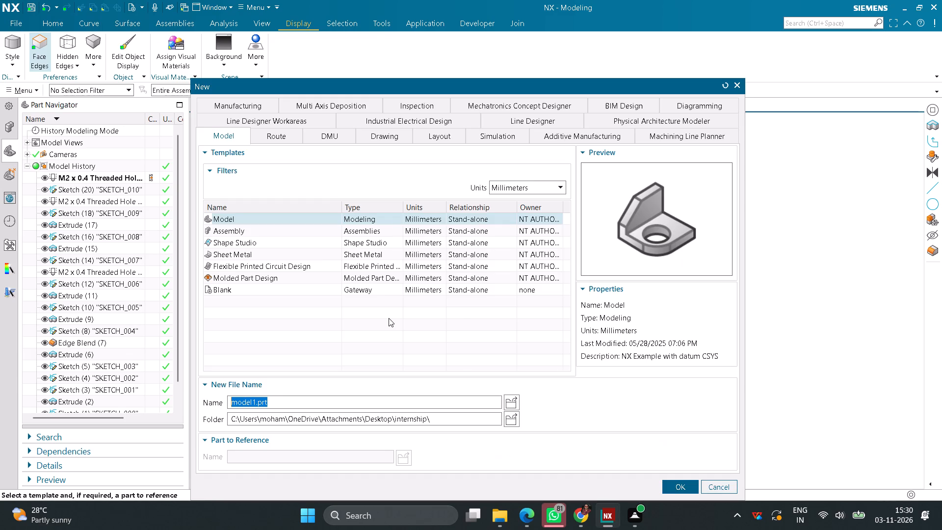
left_click(394, 137)
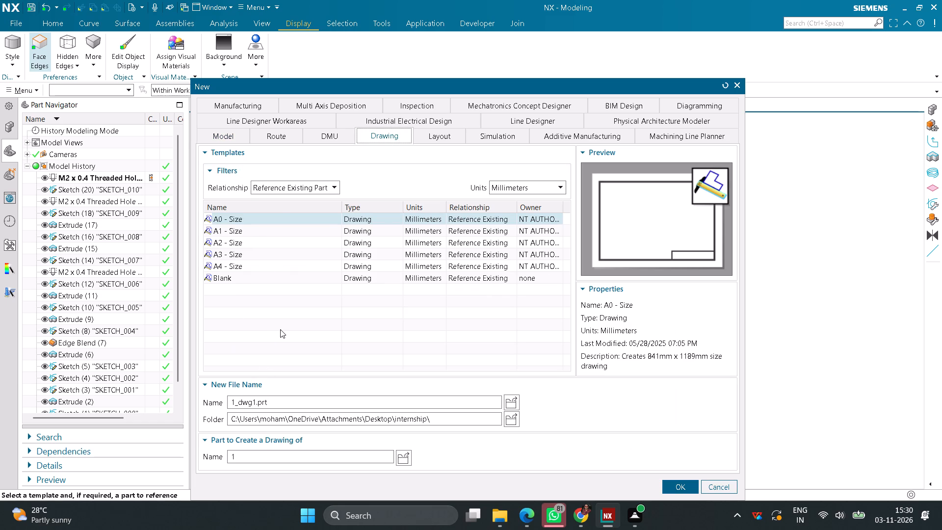
left_click(248, 268)
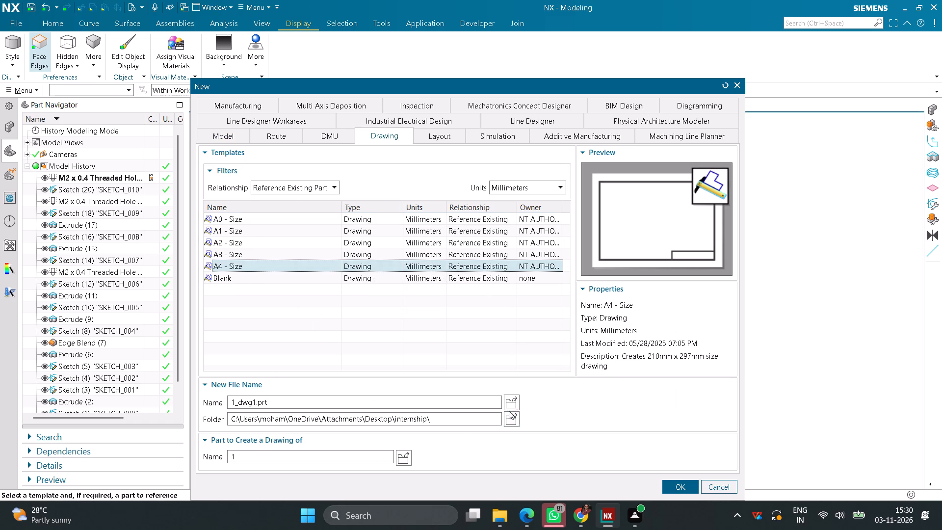
left_click(677, 487)
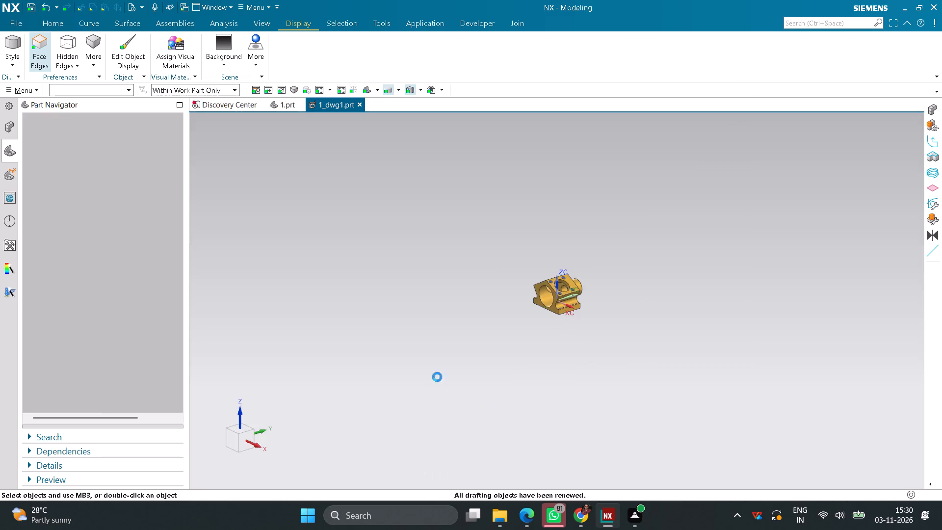
left_click(403, 185)
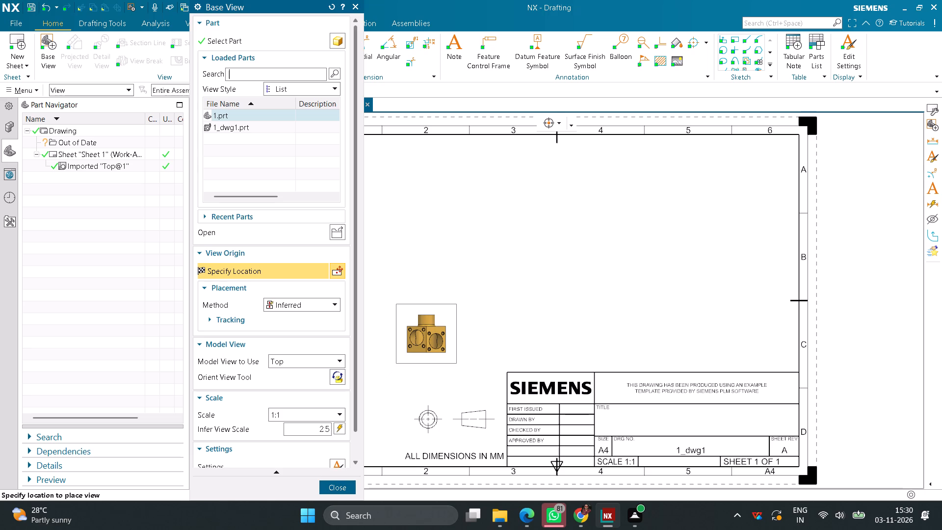
Place the Top base view at 1:1 near the sheet's upper-left corner and an orthographic projected view directly below it.
left_click(426, 199)
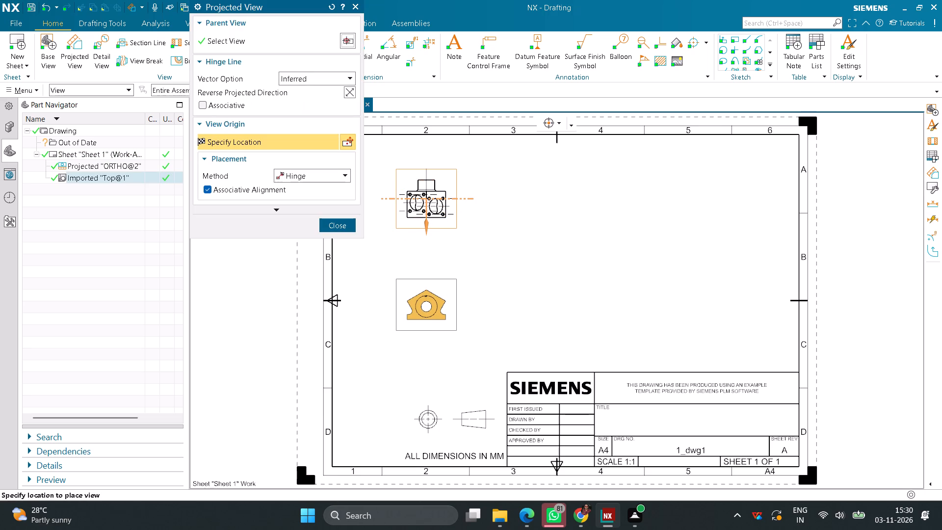
left_click(427, 305)
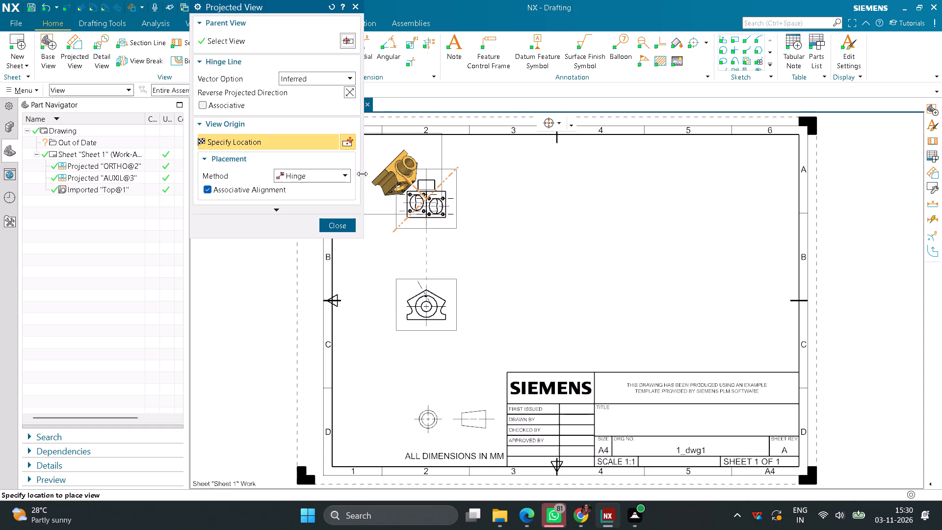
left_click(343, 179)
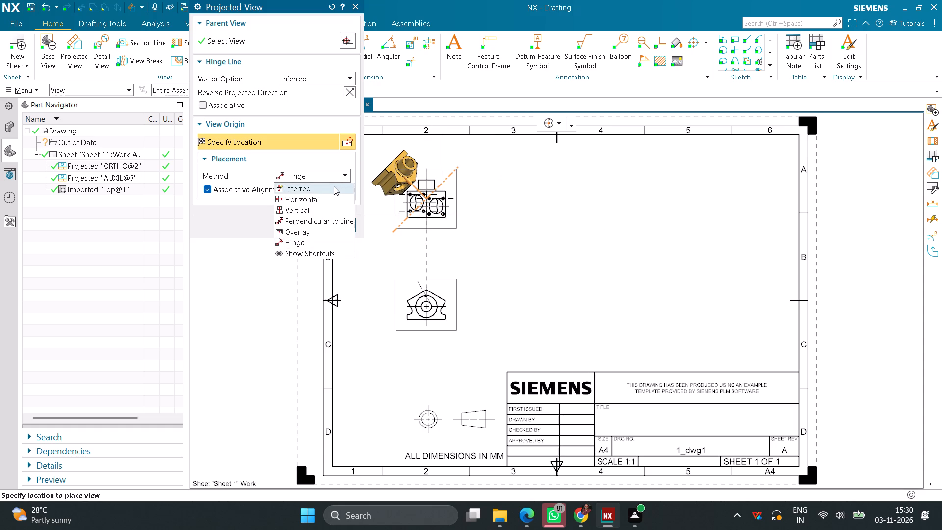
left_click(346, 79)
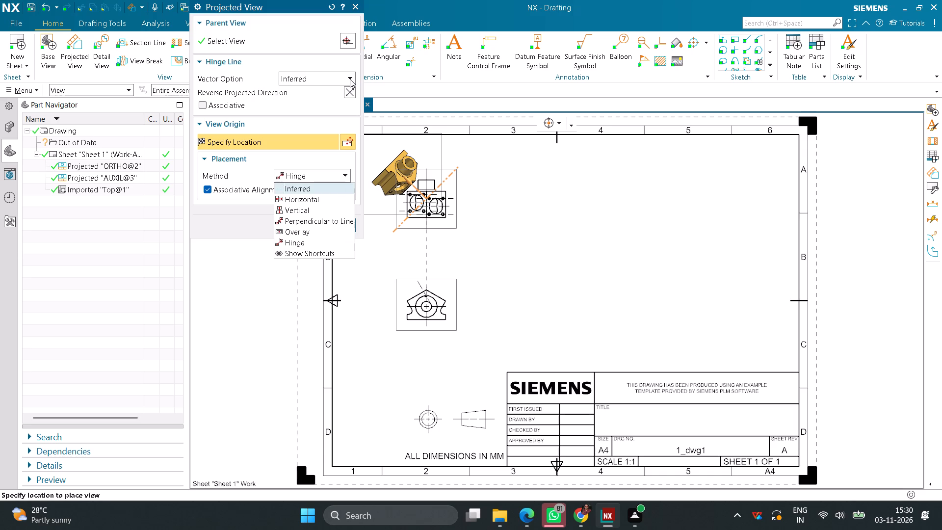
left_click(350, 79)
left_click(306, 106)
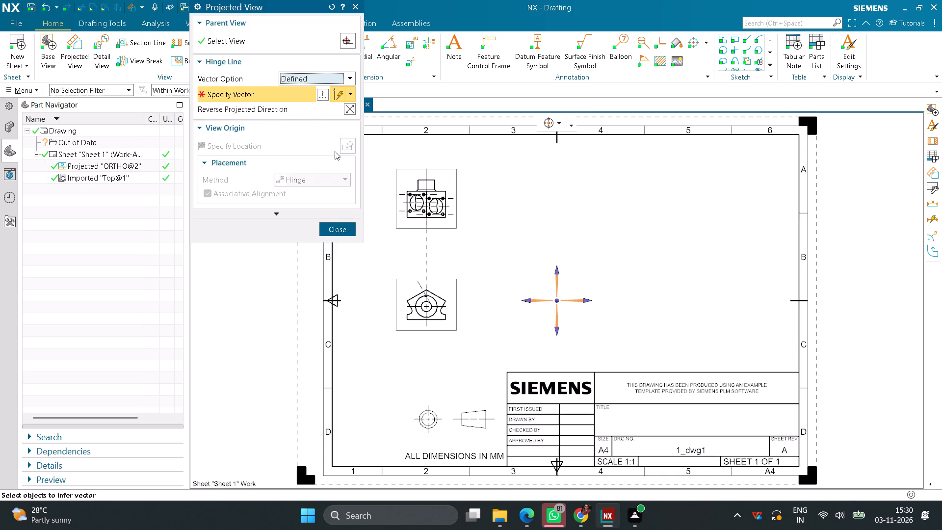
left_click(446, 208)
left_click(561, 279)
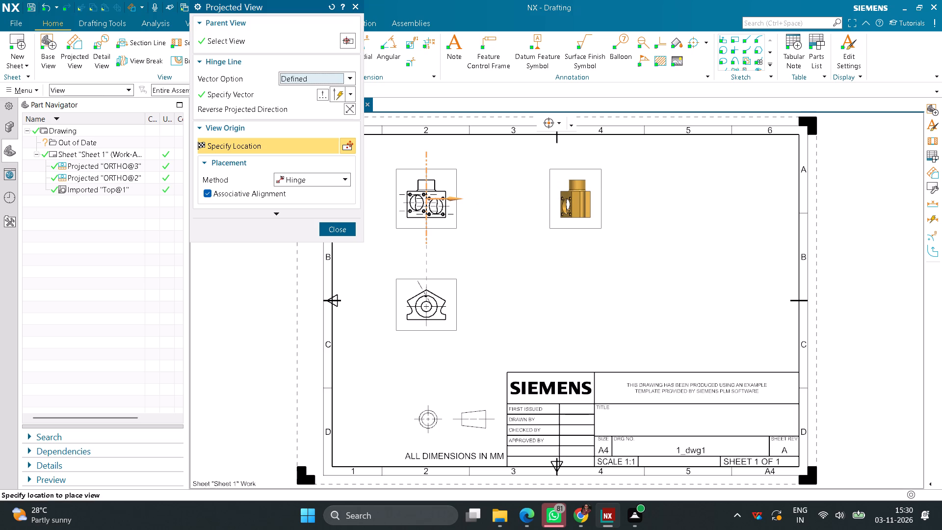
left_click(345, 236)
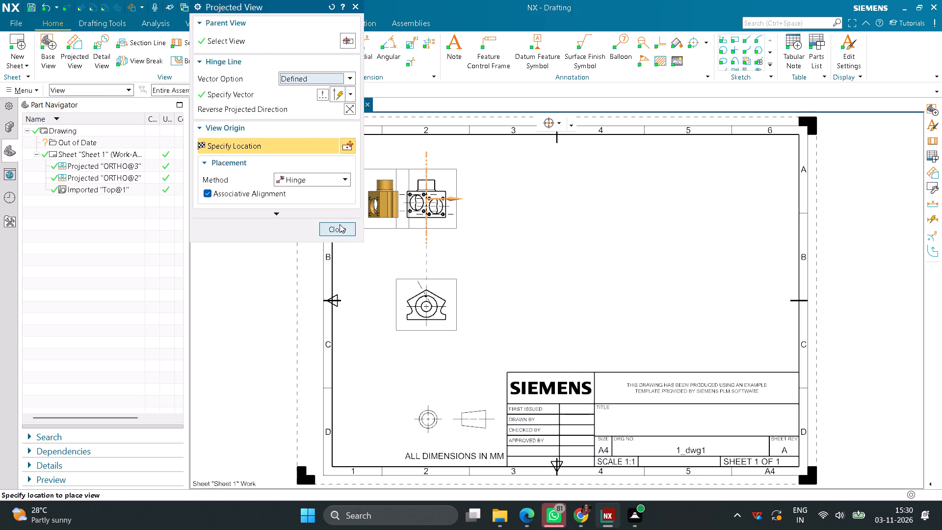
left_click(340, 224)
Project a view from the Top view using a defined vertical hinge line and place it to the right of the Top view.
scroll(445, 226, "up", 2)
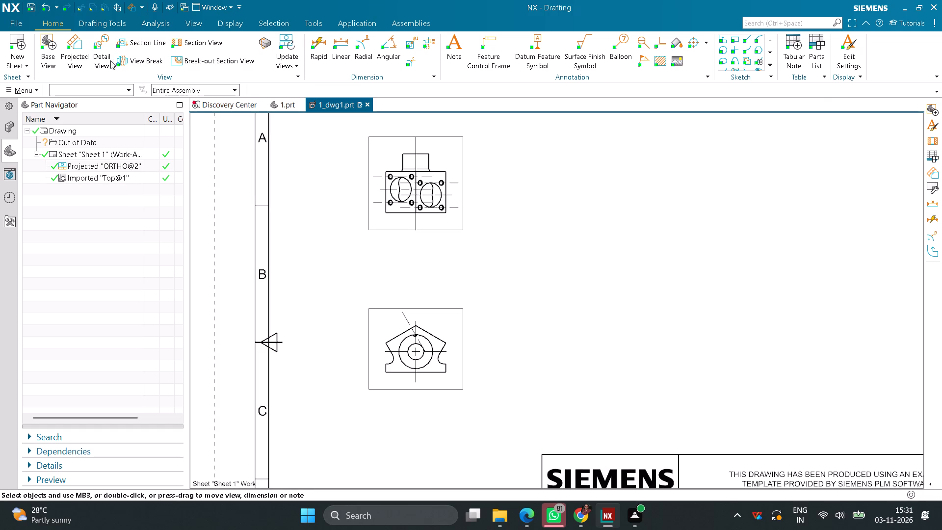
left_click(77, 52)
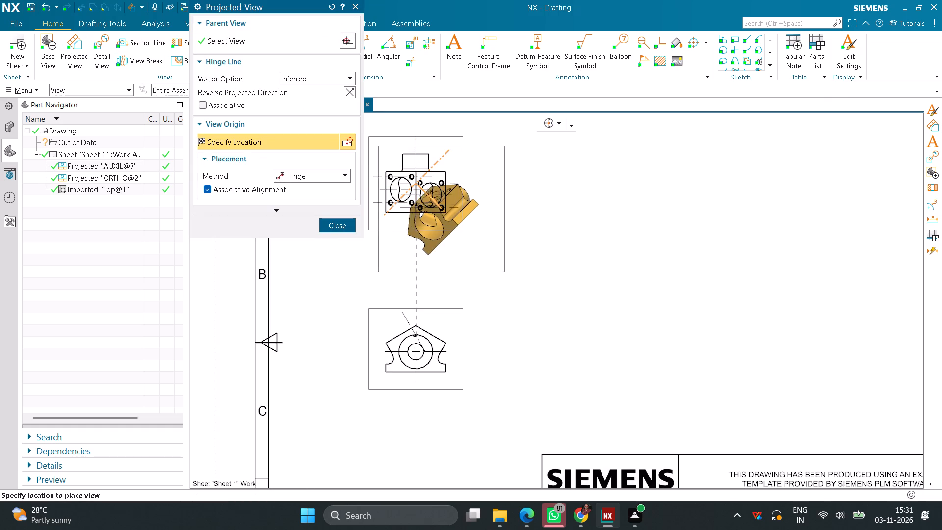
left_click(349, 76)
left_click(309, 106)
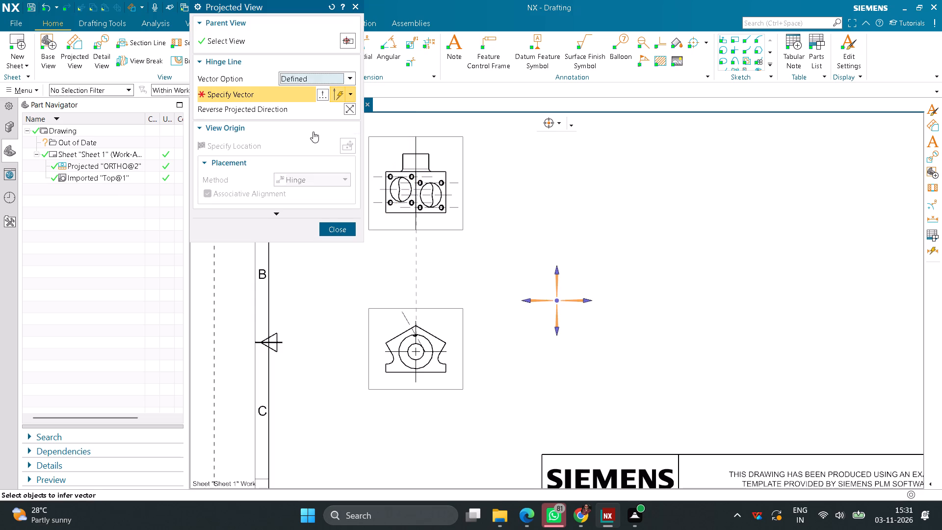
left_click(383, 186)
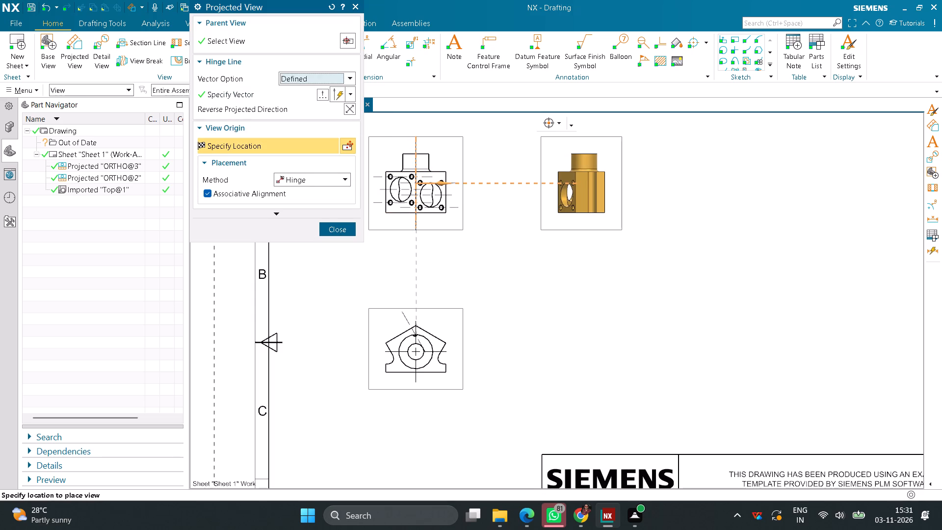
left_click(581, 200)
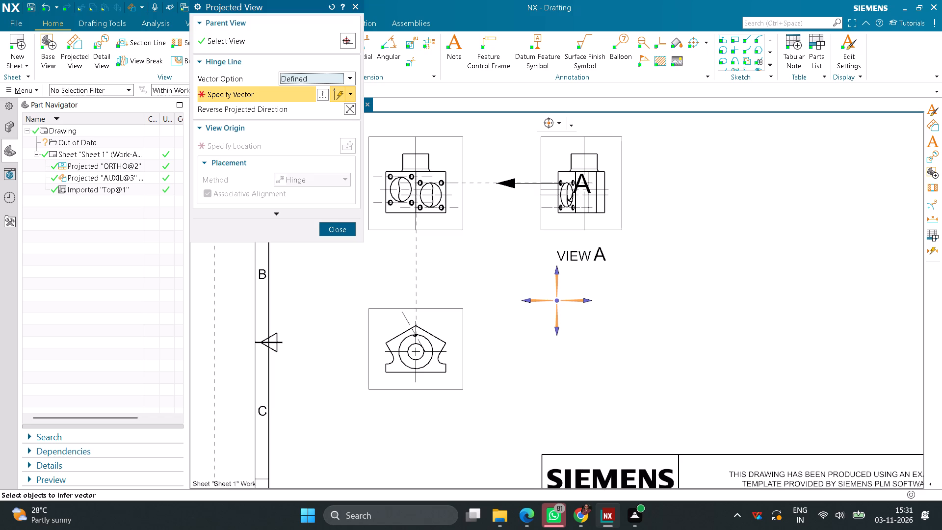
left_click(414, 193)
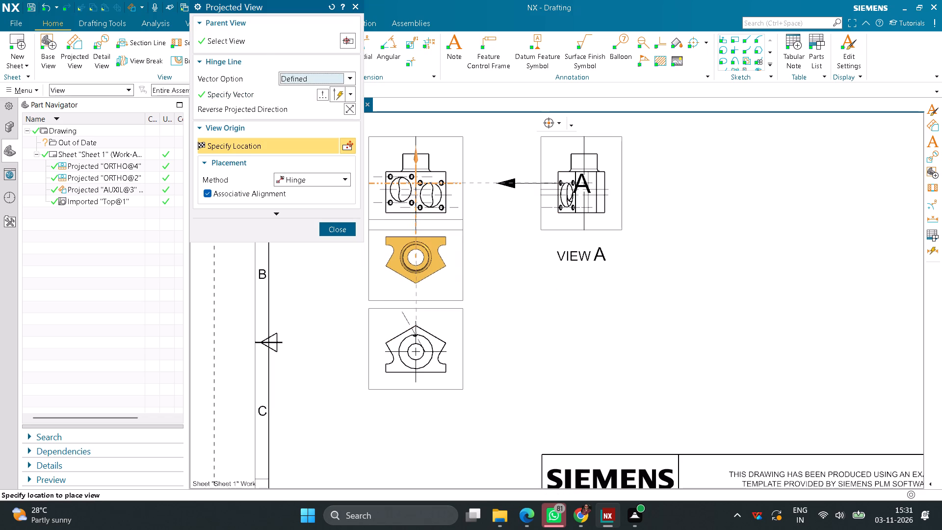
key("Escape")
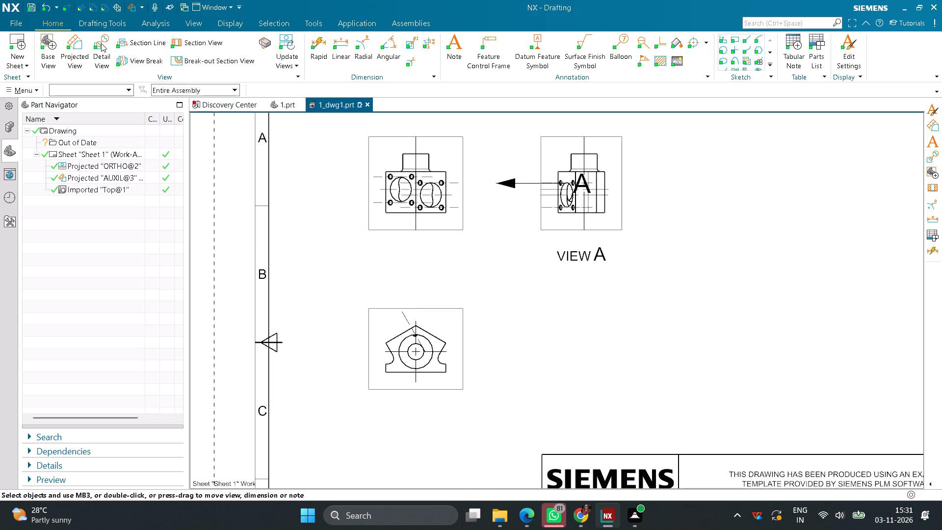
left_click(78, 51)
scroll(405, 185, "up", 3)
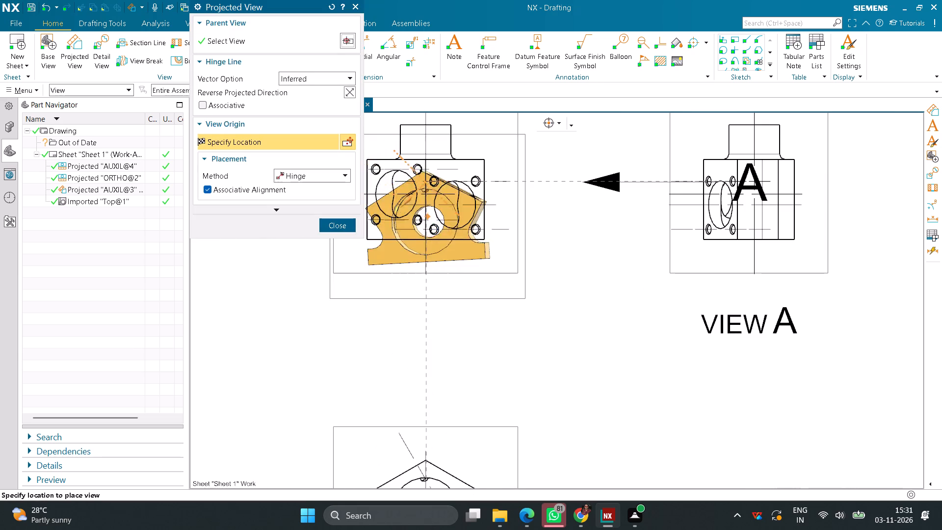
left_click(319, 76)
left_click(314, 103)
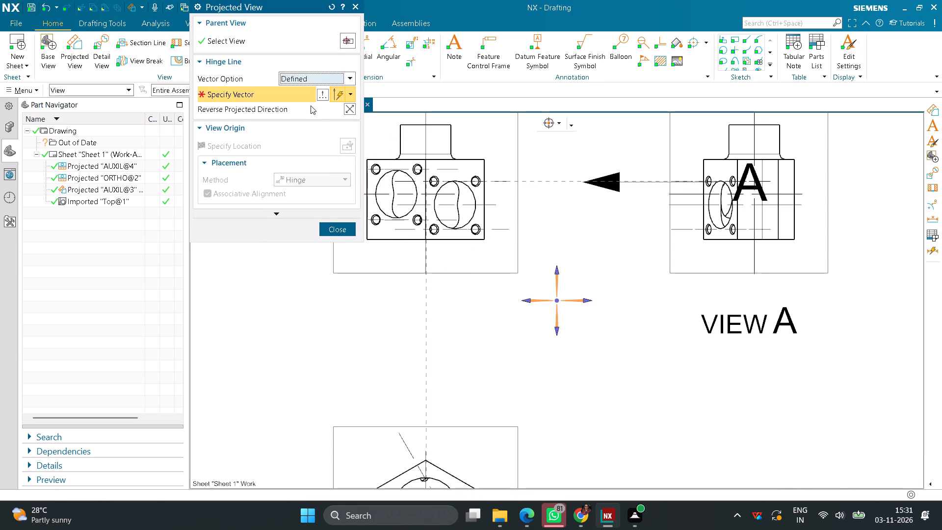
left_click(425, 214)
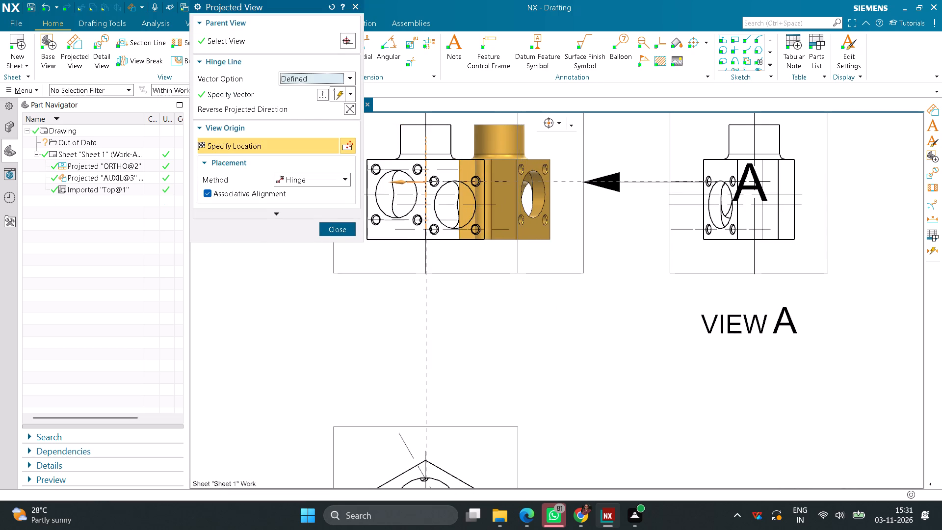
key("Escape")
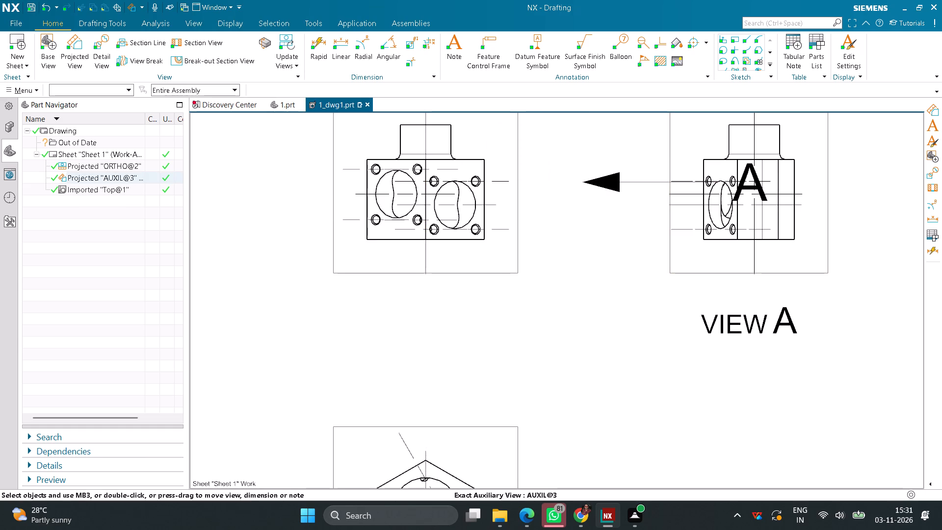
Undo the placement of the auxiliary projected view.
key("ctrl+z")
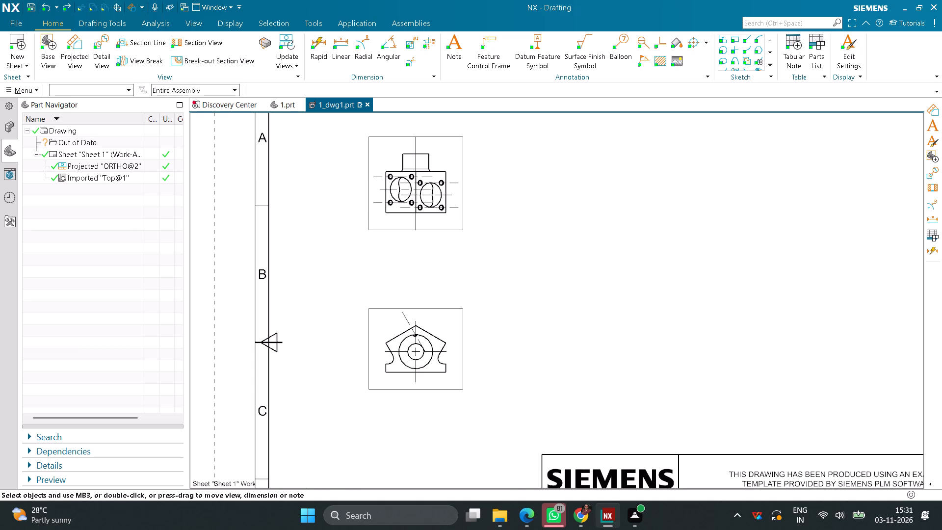
Place a Right base view of part 1 at 1:1, aligned horizontally to the right of the lower projected view.
scroll(575, 339, "down", 2)
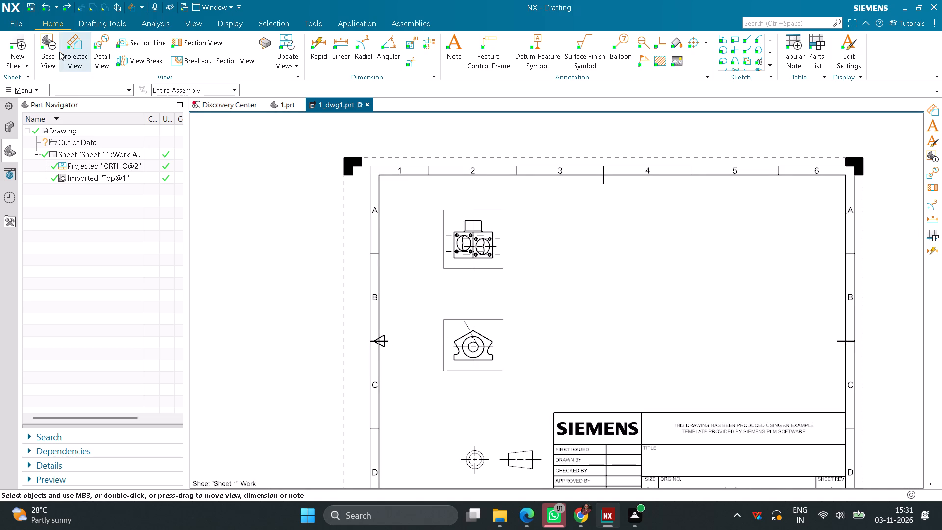
left_click(47, 50)
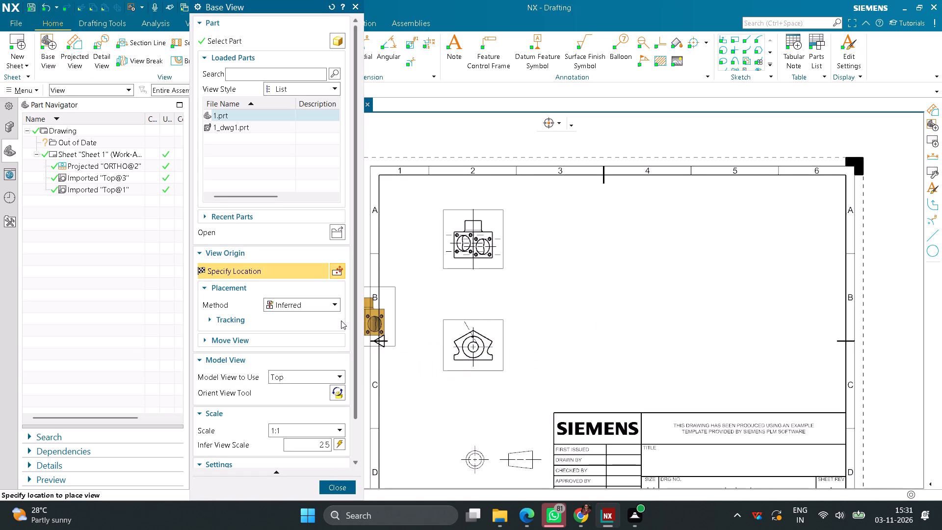
left_click(337, 376)
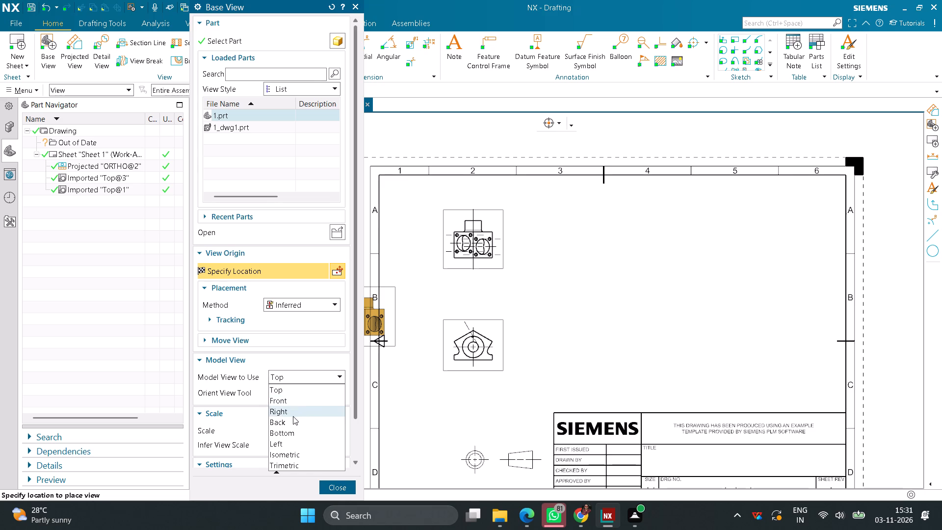
left_click(293, 416)
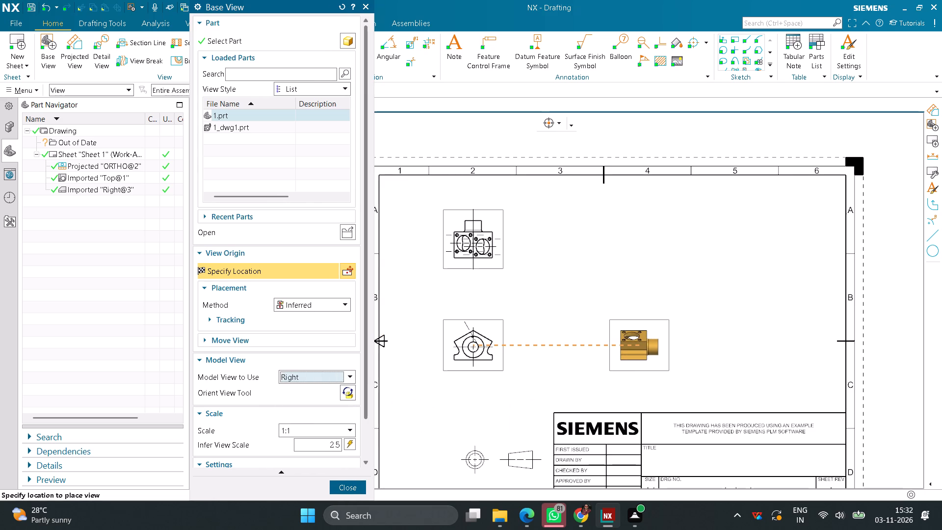
left_click(639, 343)
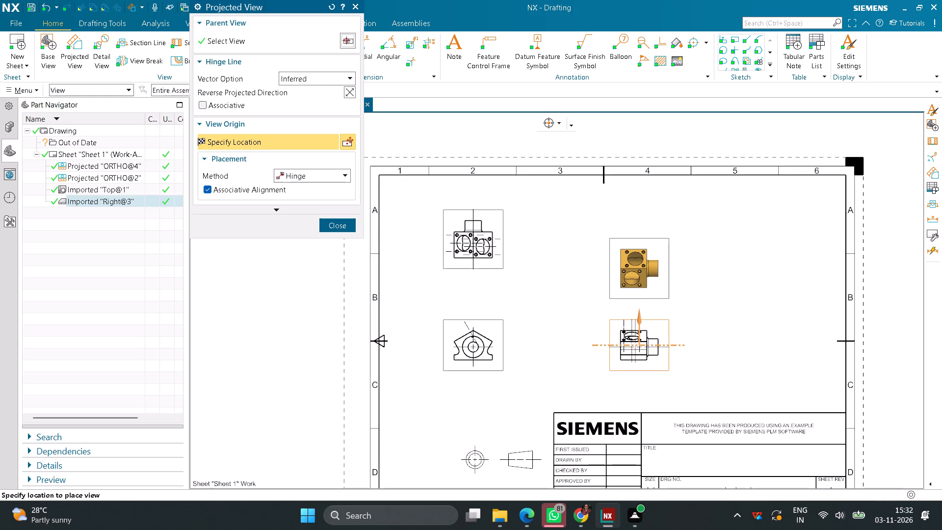
key("Escape")
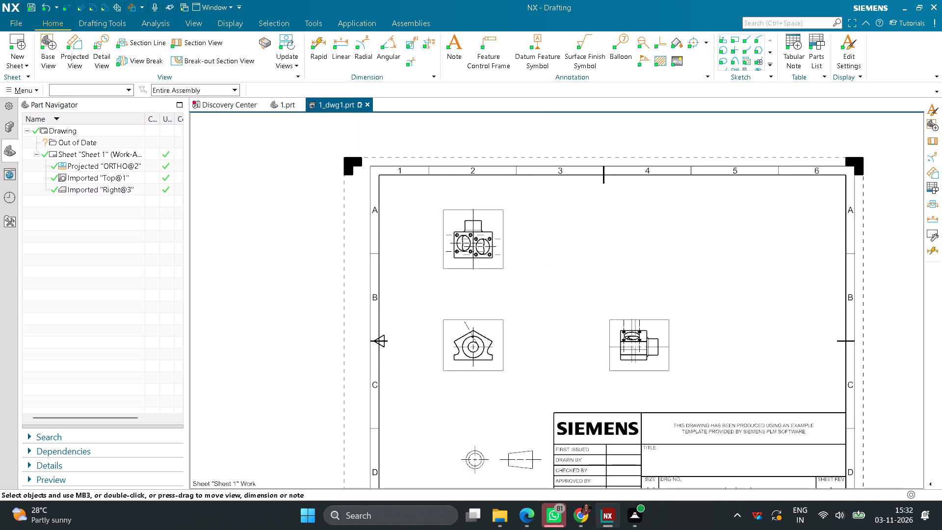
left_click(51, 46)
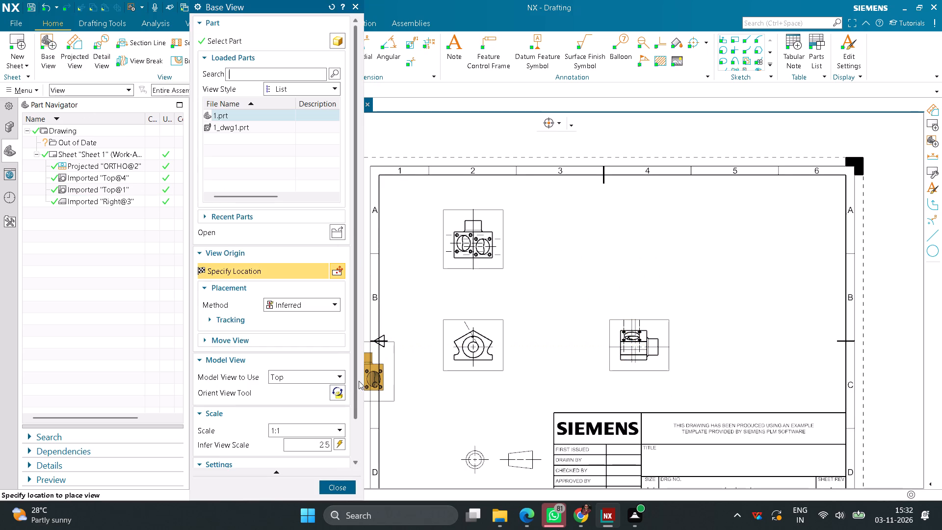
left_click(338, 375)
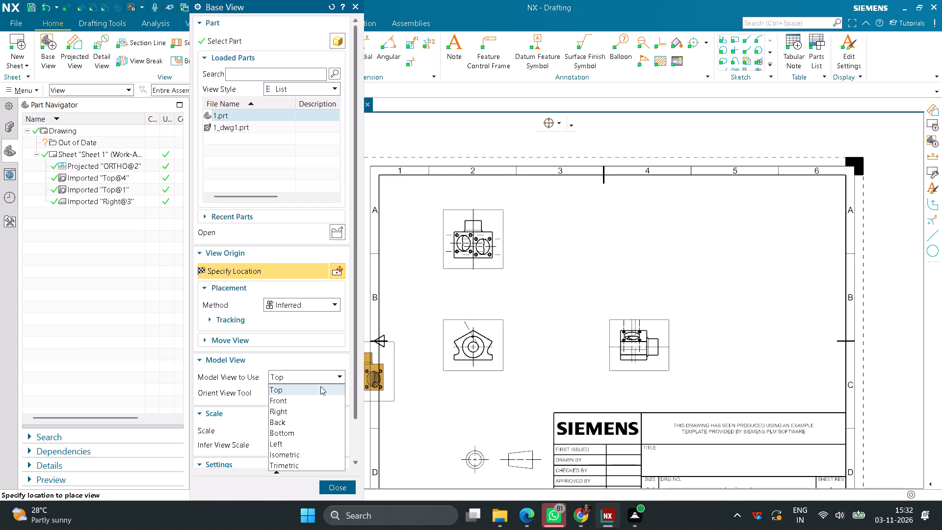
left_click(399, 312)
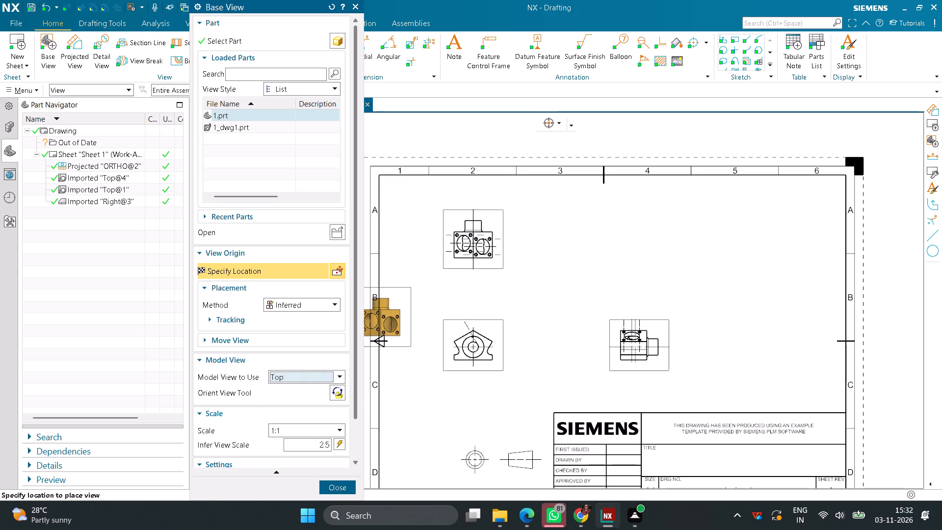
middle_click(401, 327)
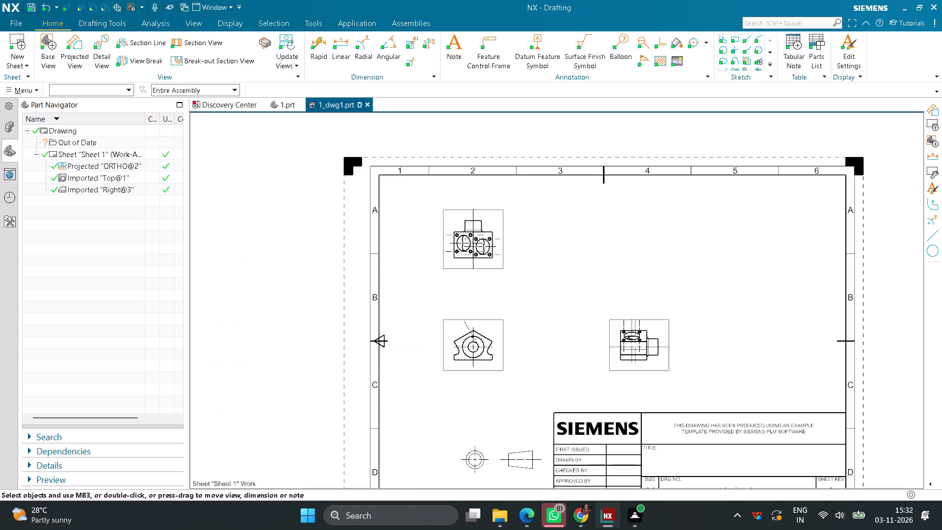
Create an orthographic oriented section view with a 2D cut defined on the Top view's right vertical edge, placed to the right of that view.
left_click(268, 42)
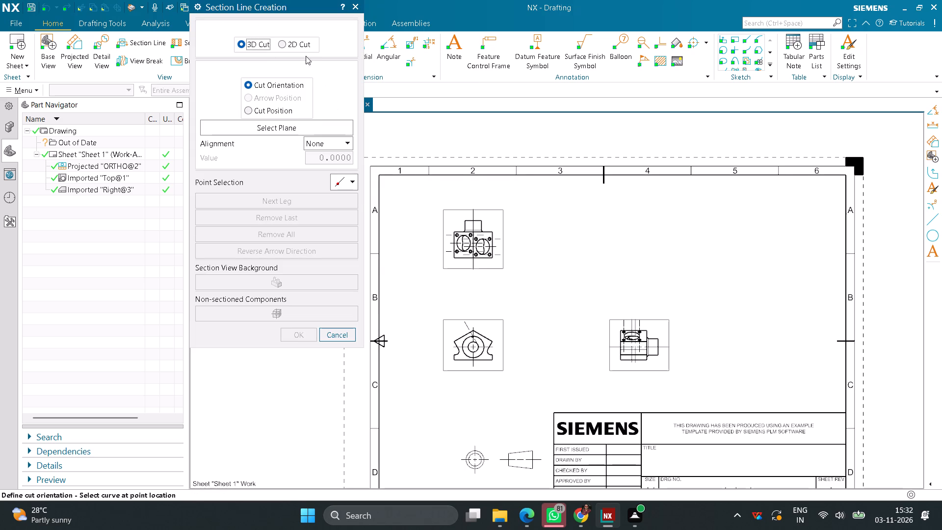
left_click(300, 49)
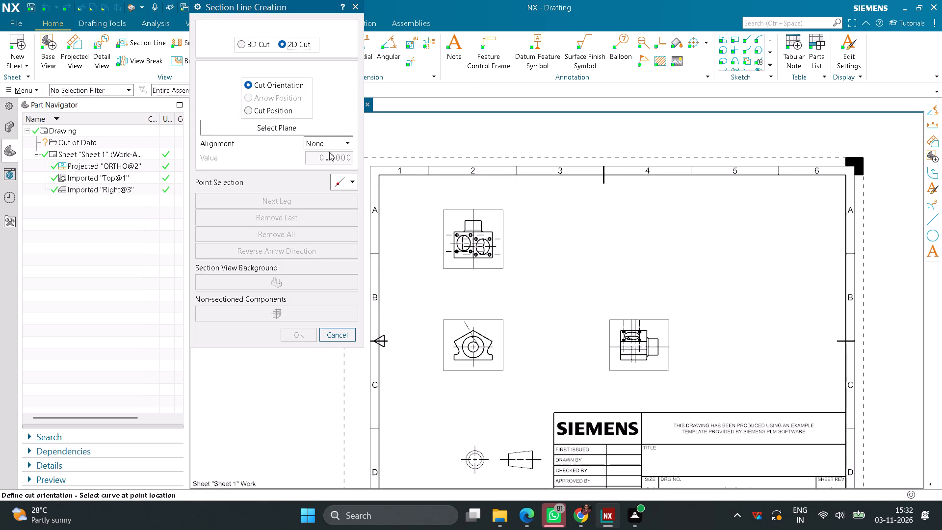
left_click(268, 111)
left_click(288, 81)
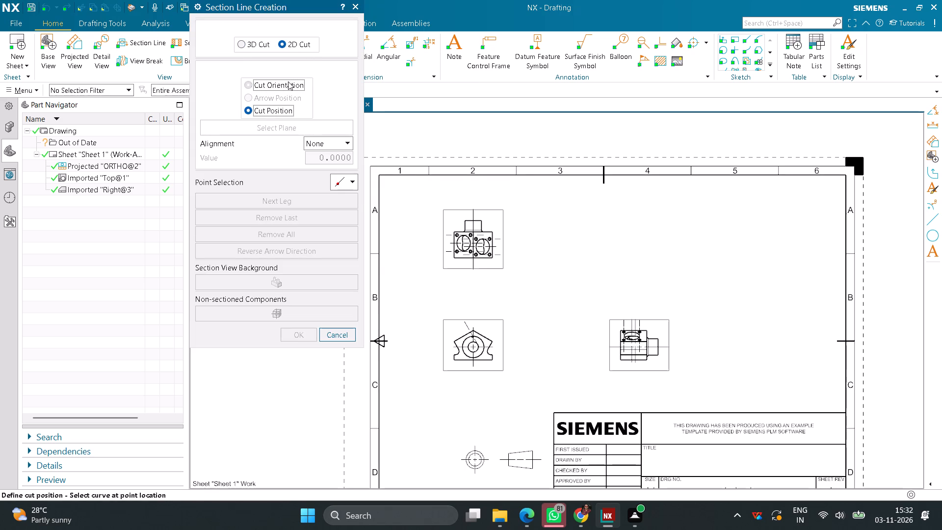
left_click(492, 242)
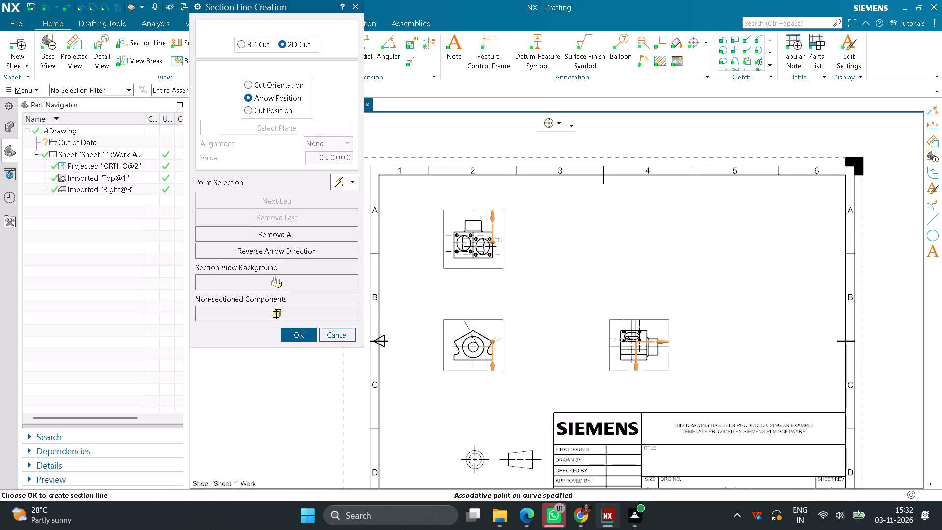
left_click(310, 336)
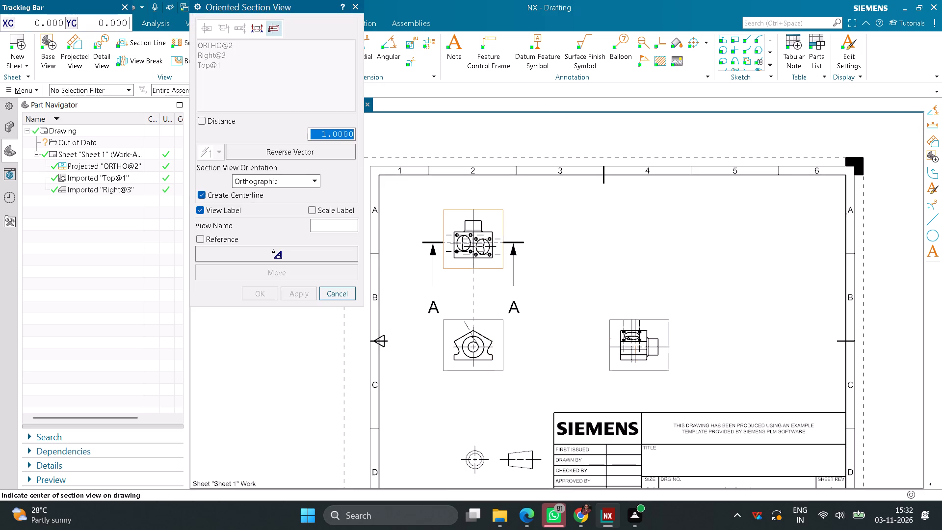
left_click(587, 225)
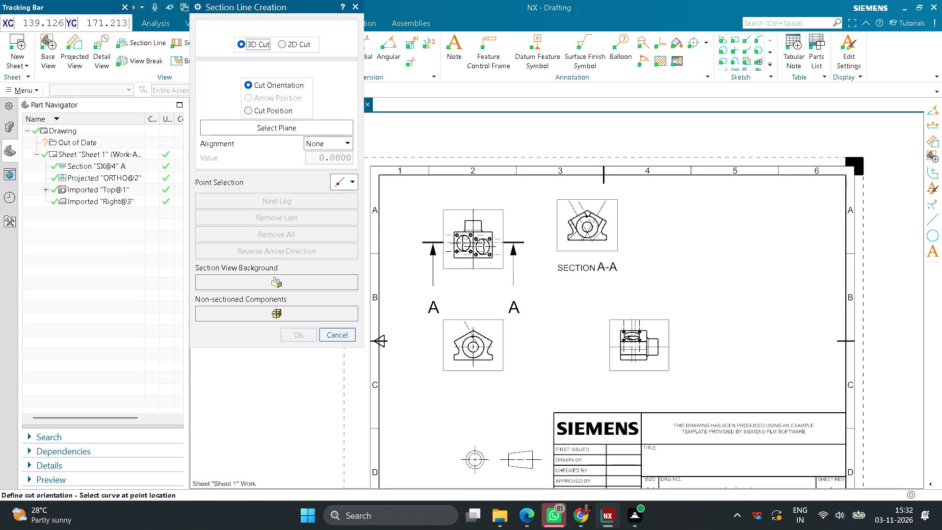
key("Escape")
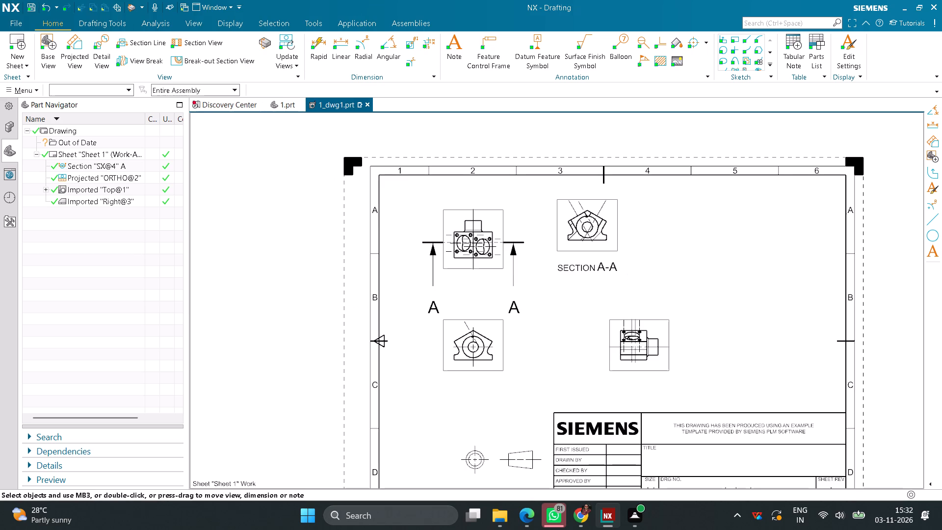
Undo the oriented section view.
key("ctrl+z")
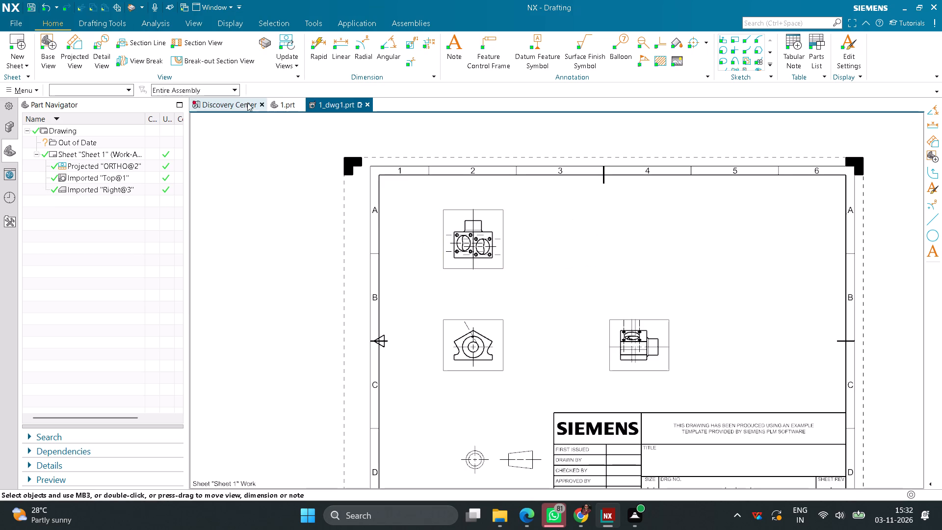
Make the Unfolded Point and Angle Section View command available among the view commands.
left_click(296, 75)
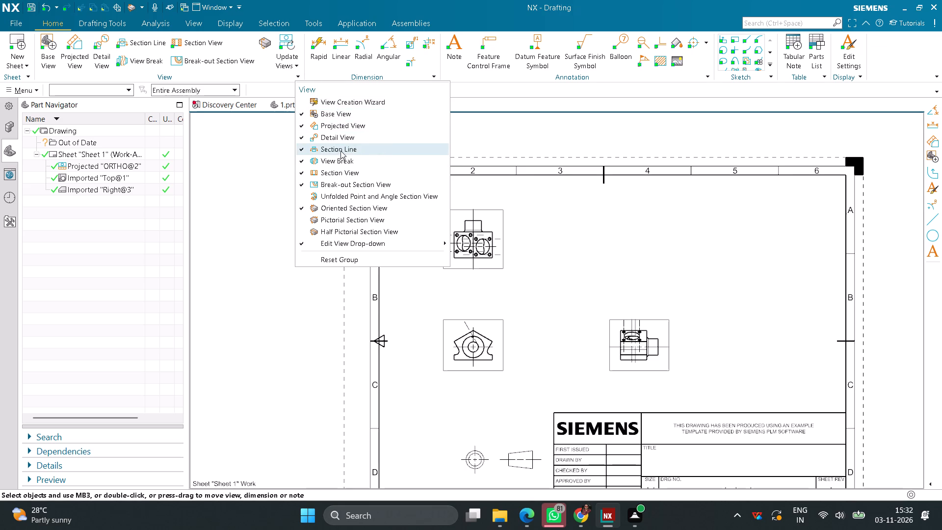
left_click(350, 194)
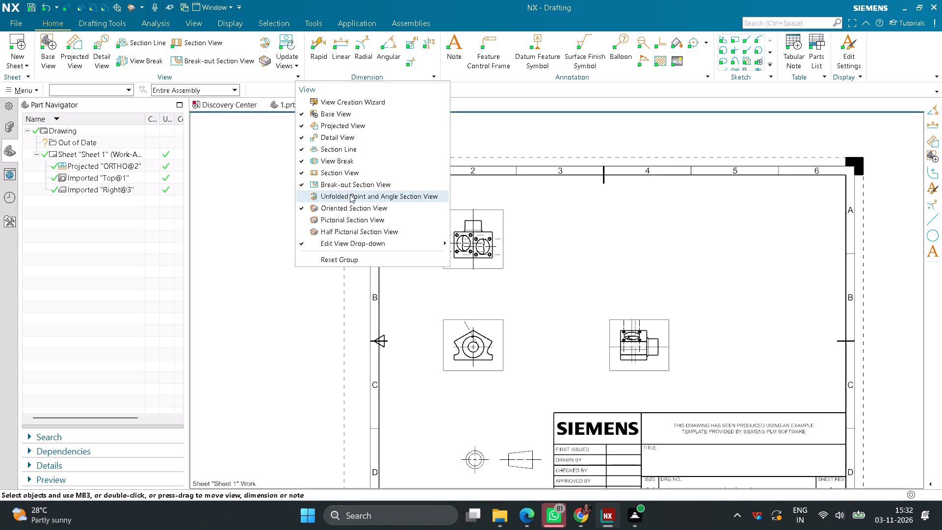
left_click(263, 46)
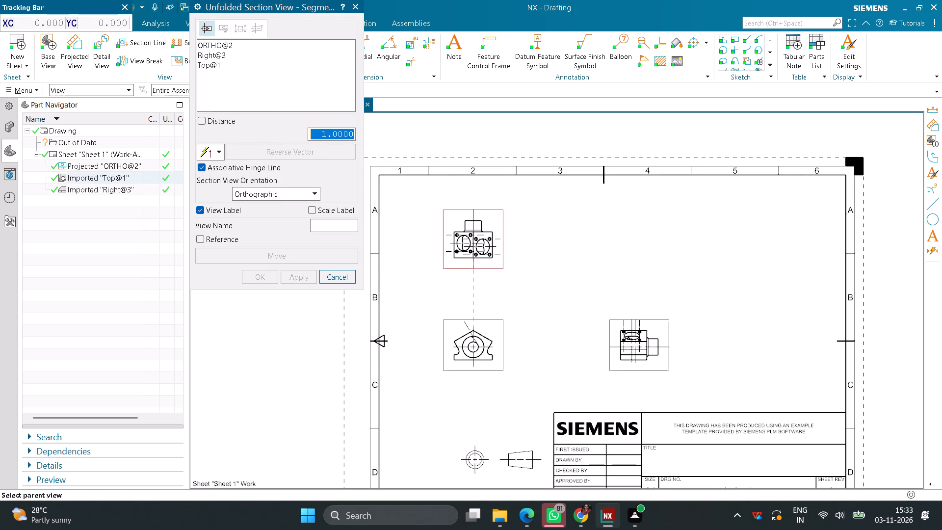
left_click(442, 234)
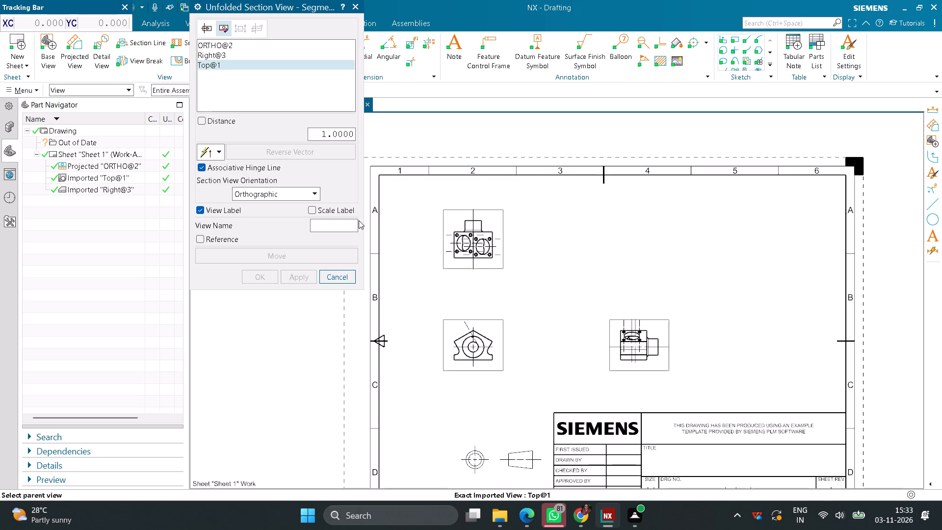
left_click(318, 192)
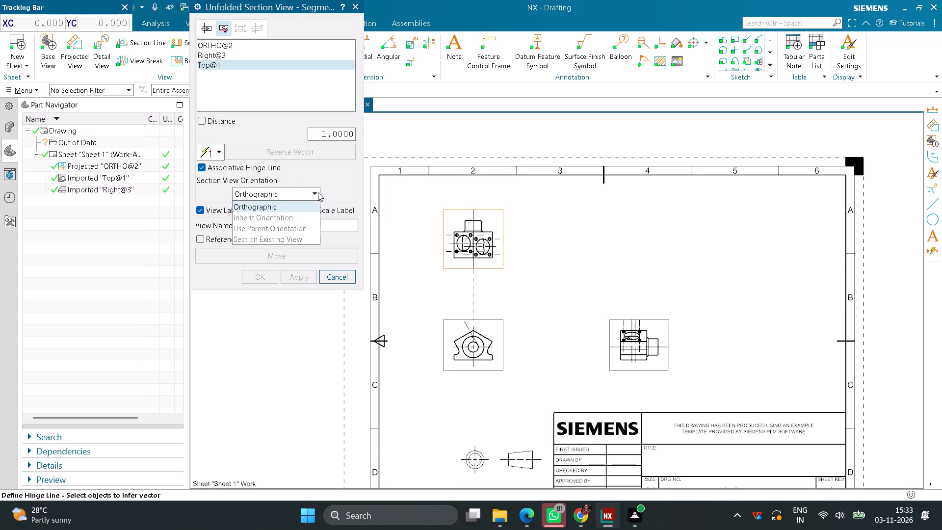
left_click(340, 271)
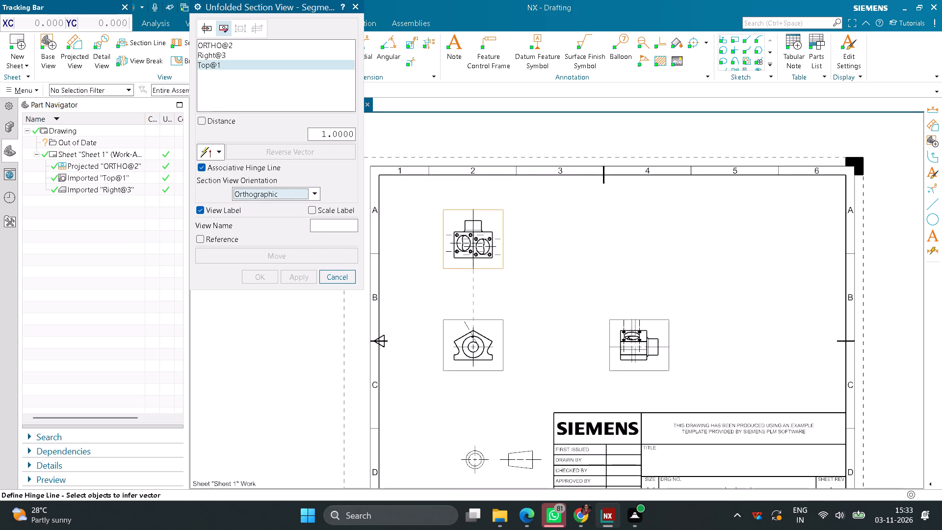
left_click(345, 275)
Remove the Unfolded Point and Angle Section View command from the View group.
right_click(261, 42)
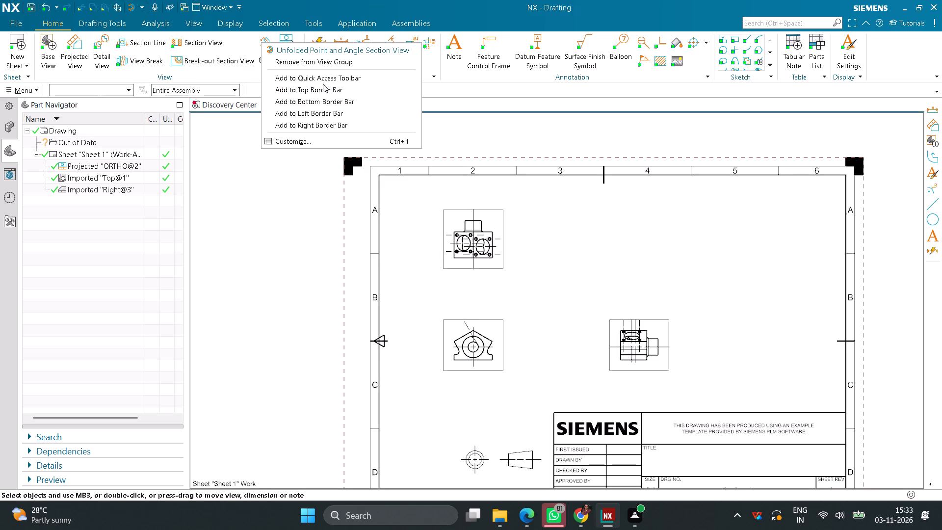
left_click(327, 64)
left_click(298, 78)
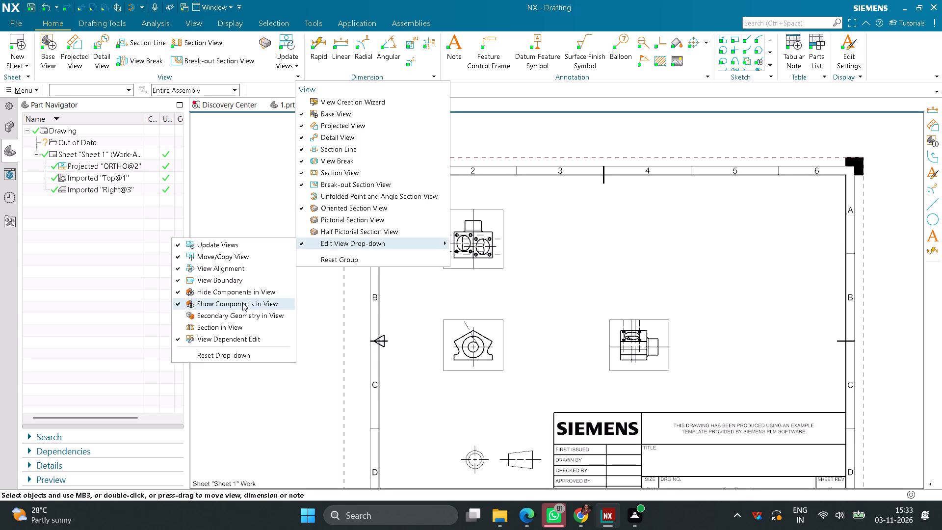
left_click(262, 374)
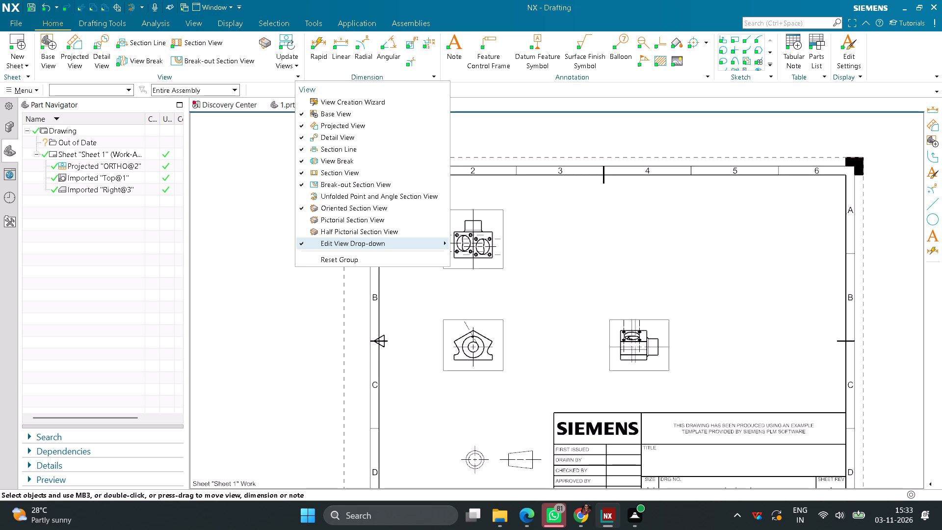
Place an Isometric base view of part 1 at 1:1 in the sheet's upper-right area, above the Right view.
left_click(53, 48)
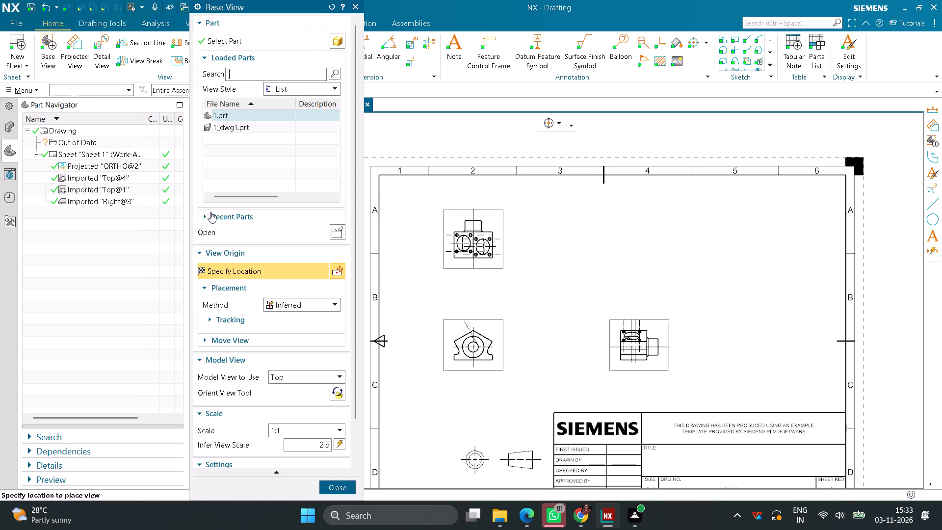
left_click(340, 377)
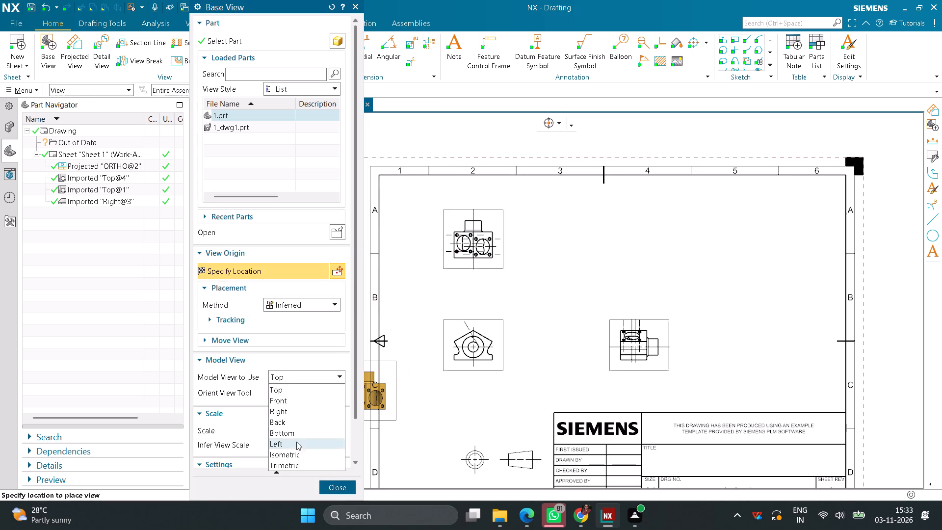
left_click(298, 453)
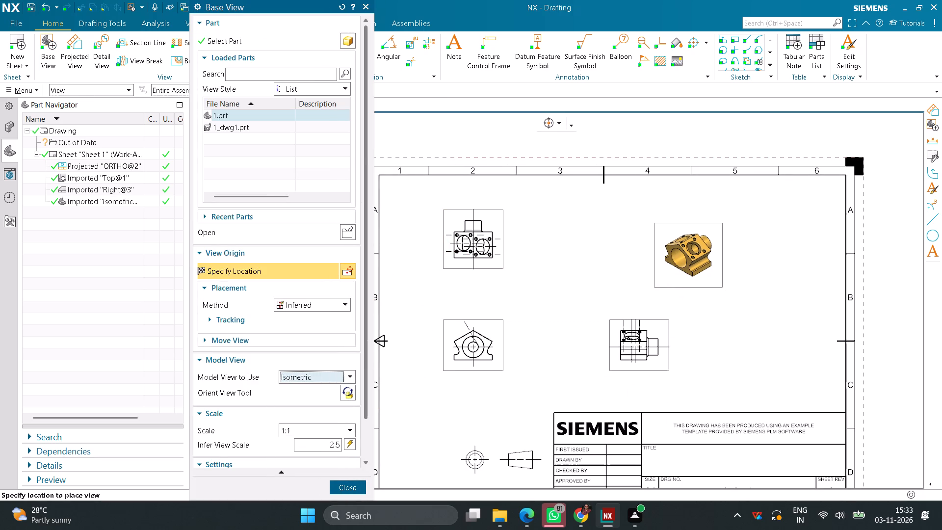
middle_click_drag(688, 255, 712, 249)
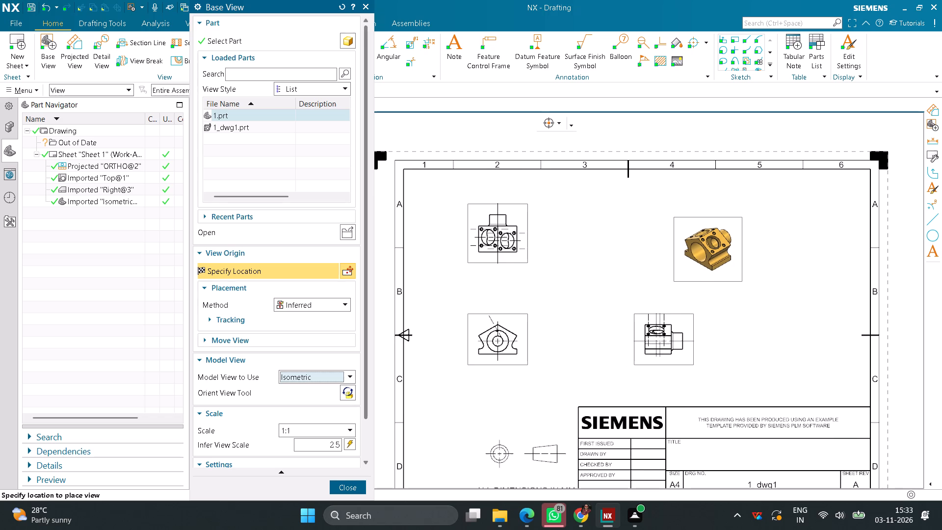
left_click(707, 243)
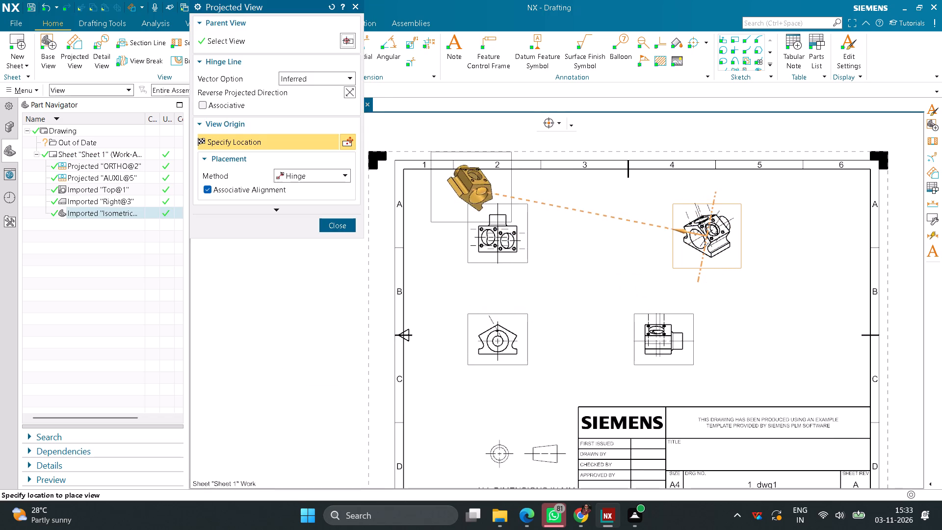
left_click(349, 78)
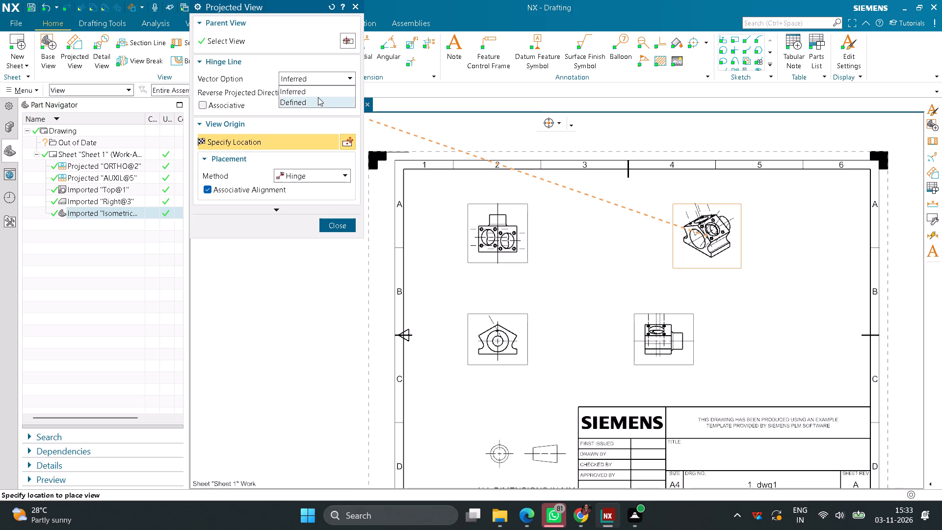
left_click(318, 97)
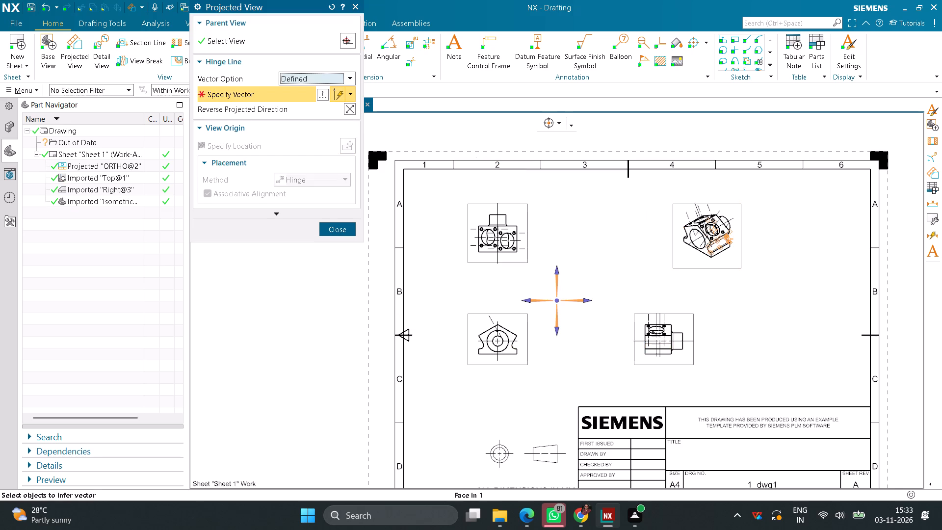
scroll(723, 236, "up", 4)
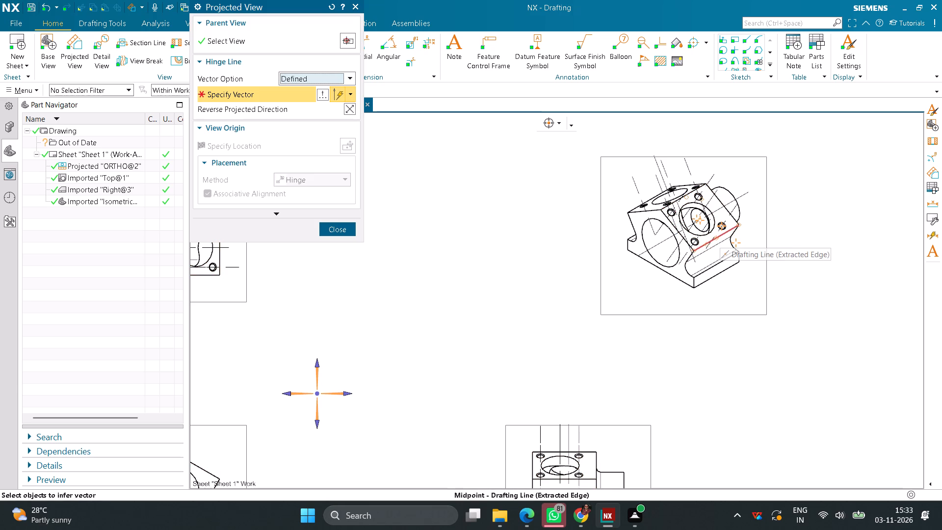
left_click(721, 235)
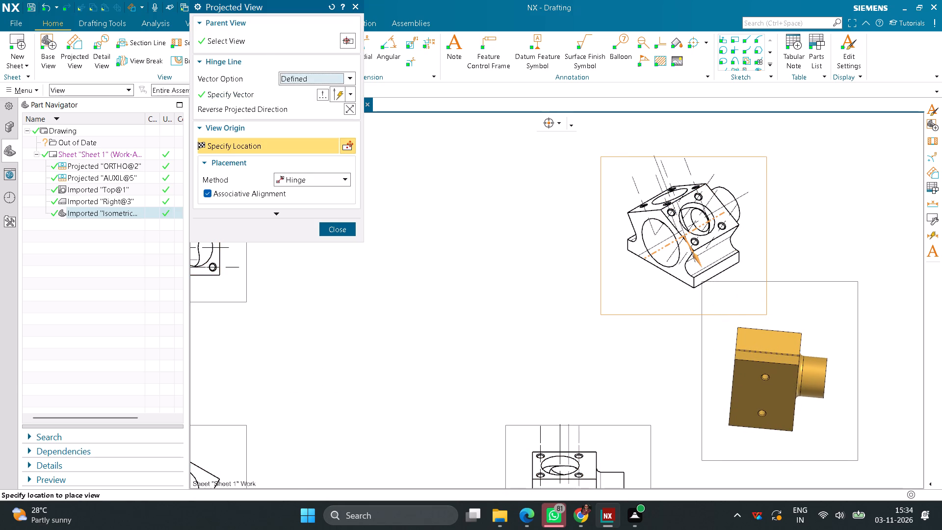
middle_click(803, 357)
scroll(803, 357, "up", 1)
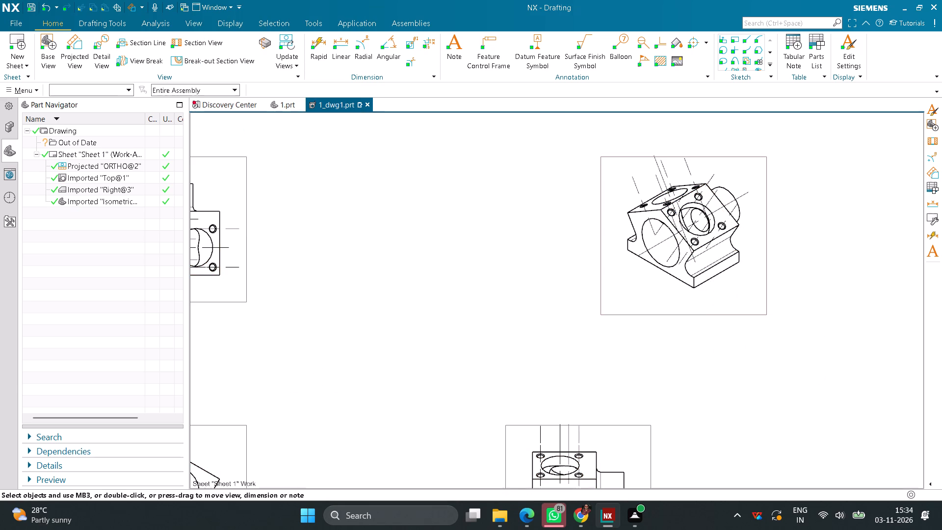
Set the isometric view's rendering style to Fully Shaded.
right_click(738, 316)
left_click(758, 152)
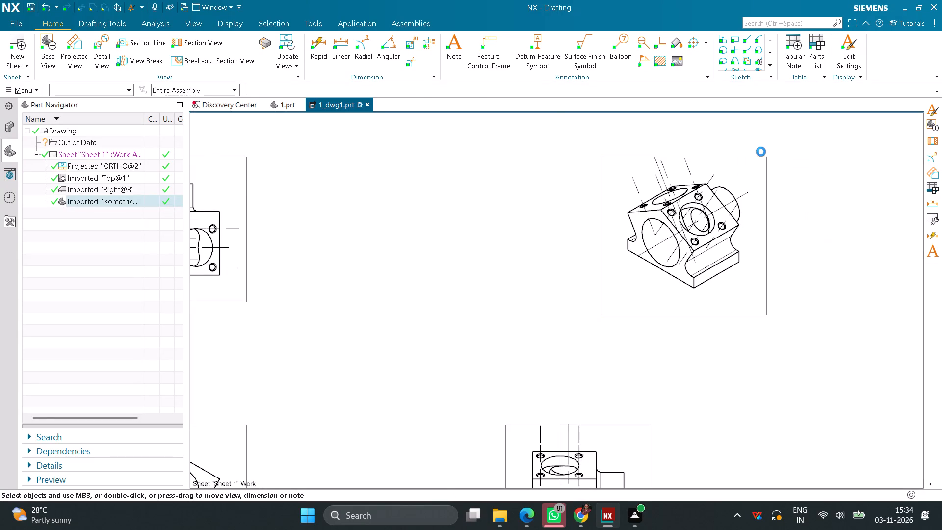
left_click(238, 158)
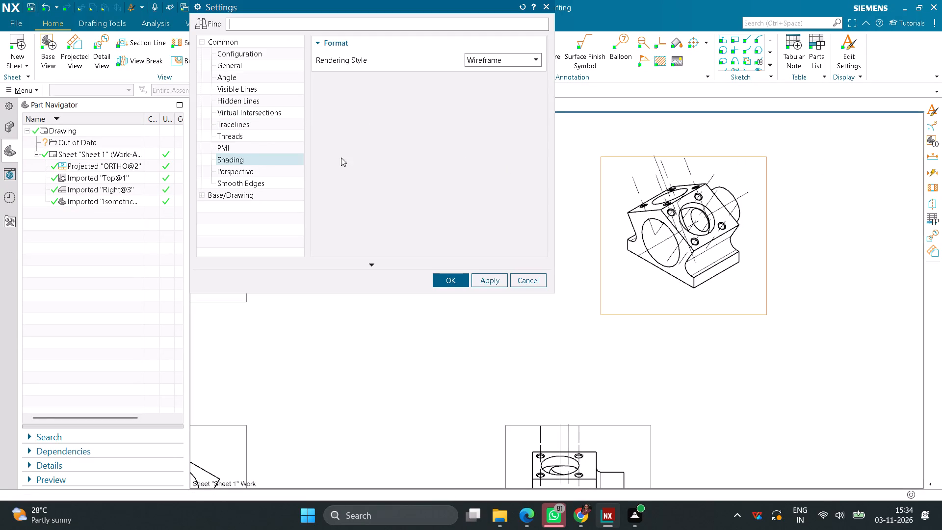
left_click(528, 63)
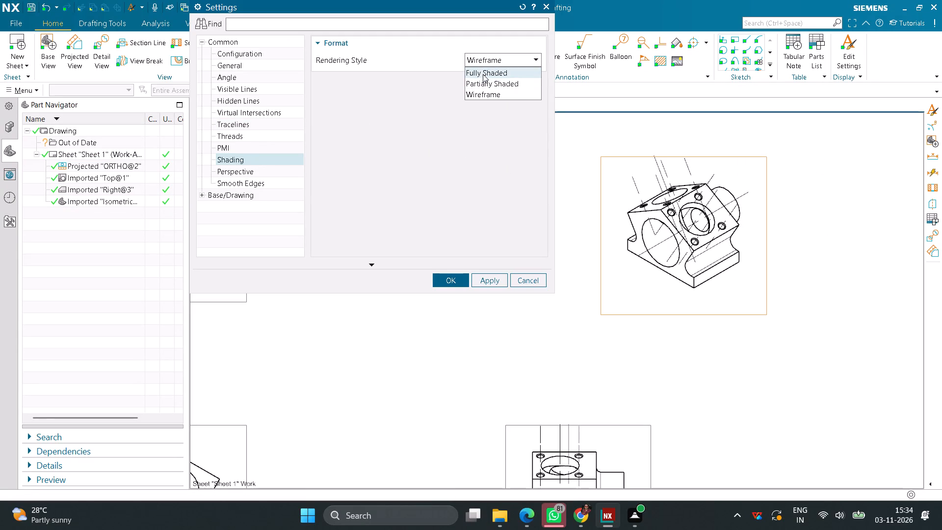
left_click(479, 71)
left_click(491, 280)
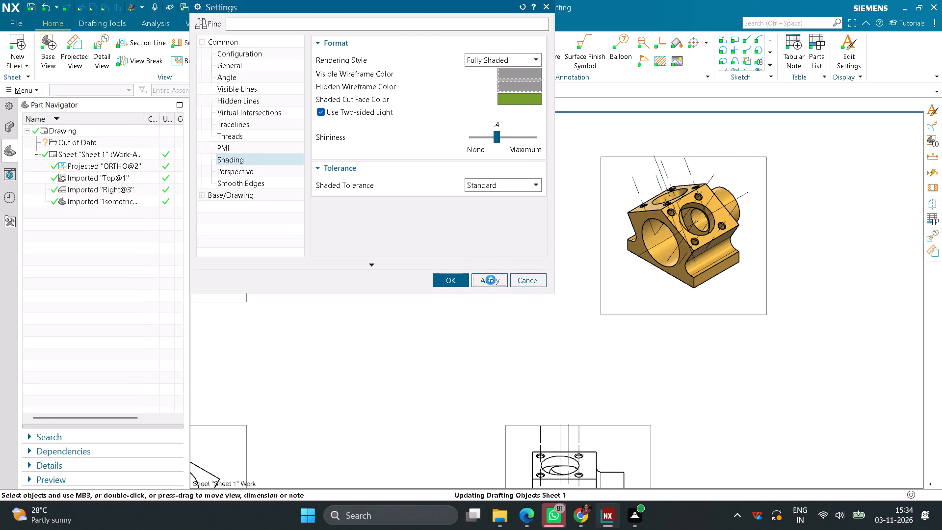
left_click(461, 279)
scroll(544, 272, "down", 3)
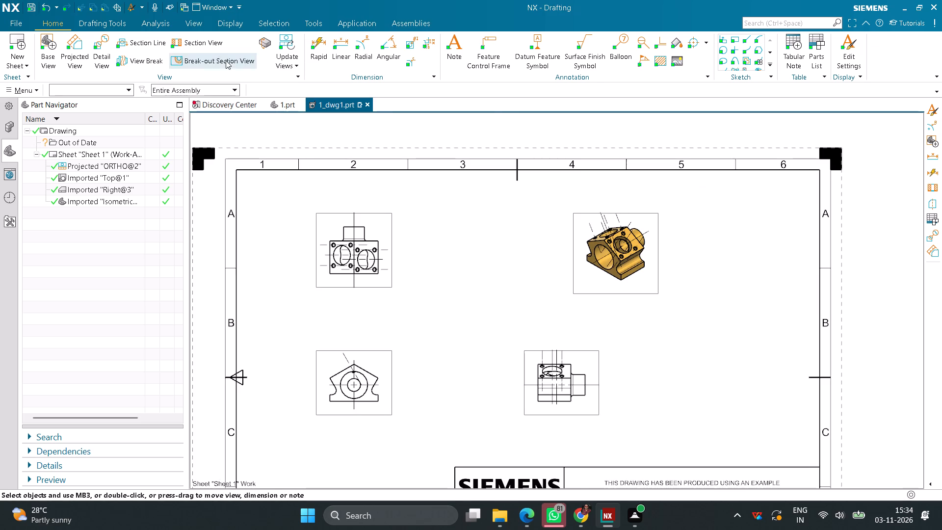
Save the drawing as 1_dwg1.prt in the internship folder.
left_click(13, 22)
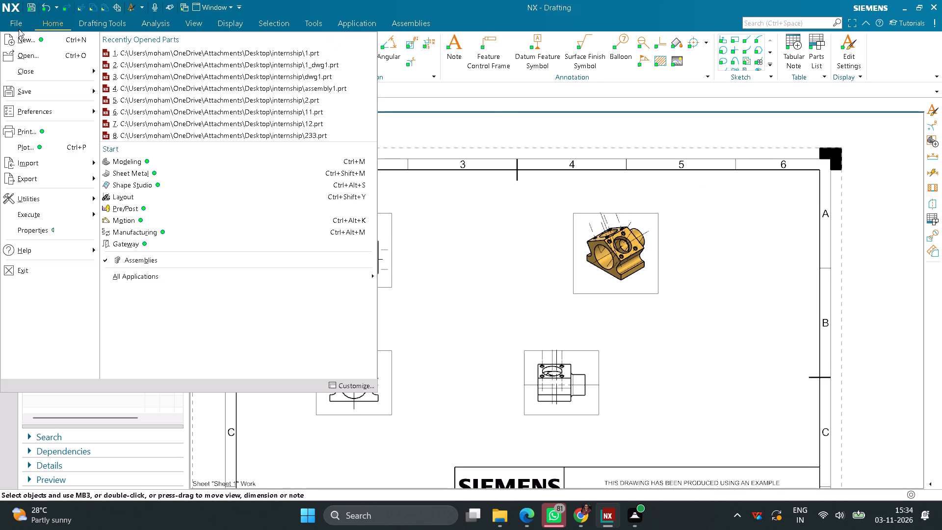
left_click(49, 95)
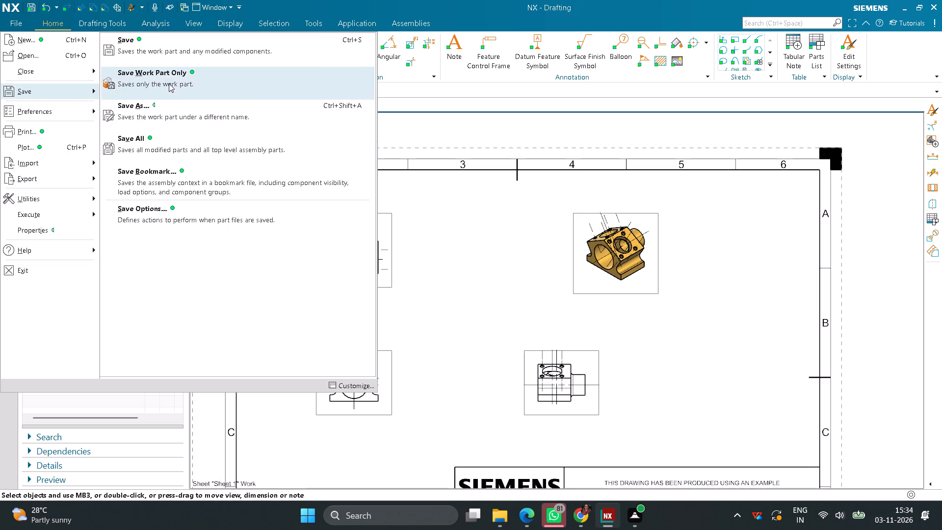
left_click(164, 62)
left_click(455, 429)
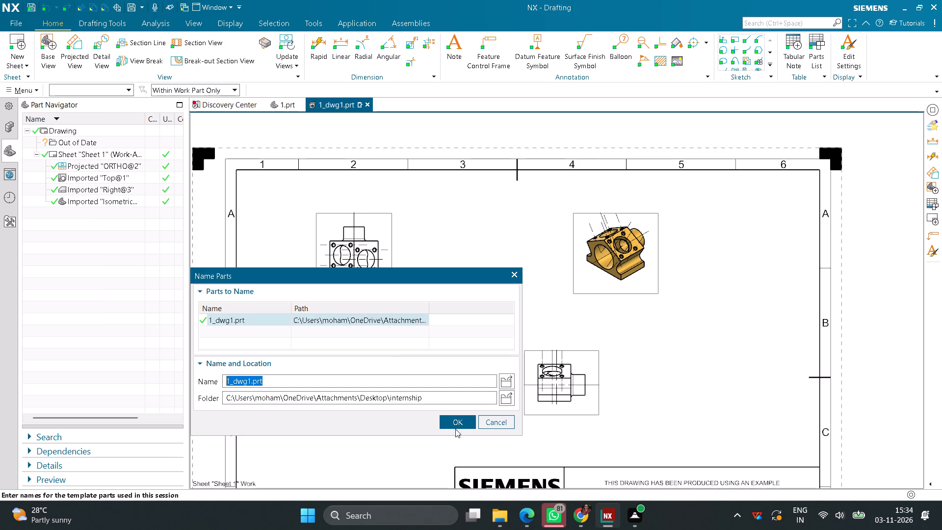
left_click(453, 424)
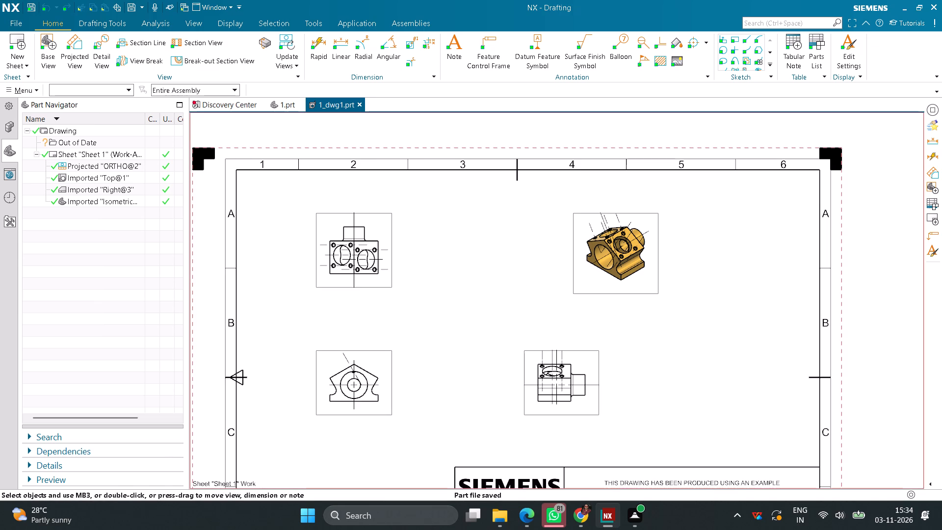
Close the saved drawing 1_dwg1.prt and the part 1.prt.
left_click(361, 108)
left_click(463, 265)
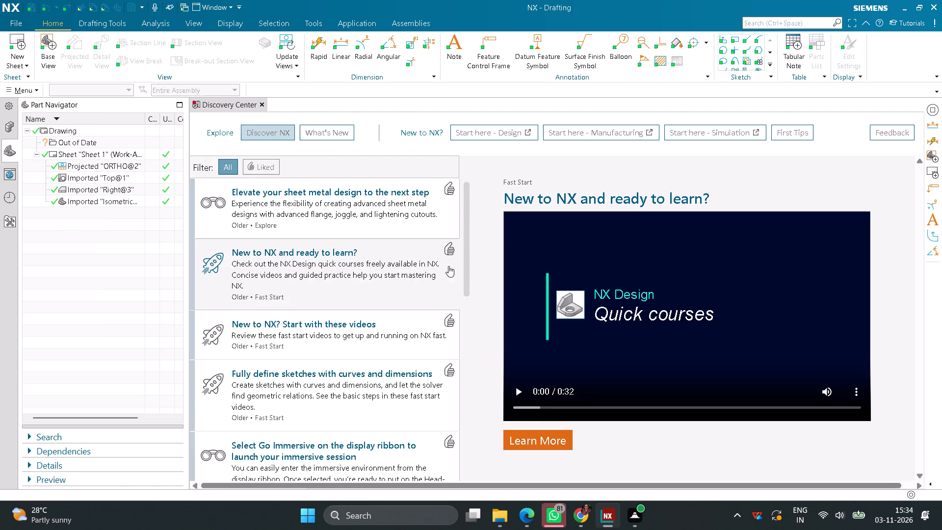
Stop the journal recording.
left_click(232, 40)
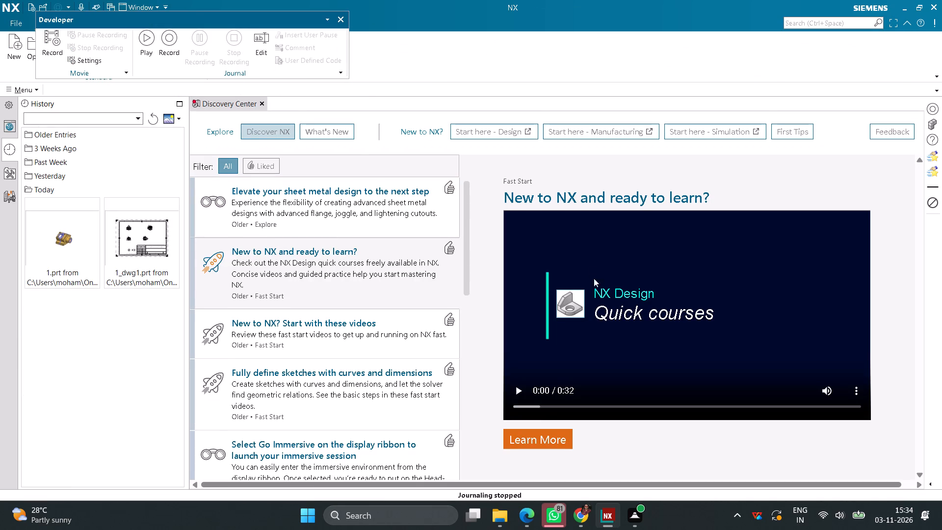